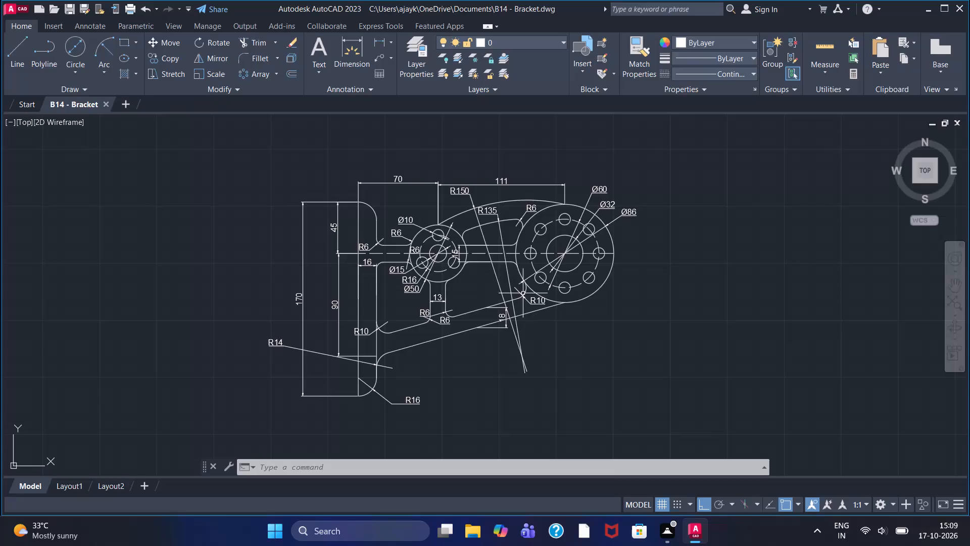
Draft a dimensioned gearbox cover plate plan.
Create a new blank drawing and close the B14 - Bracket drawing.
{"action": "left_click", "coordinate": [127, 106]}
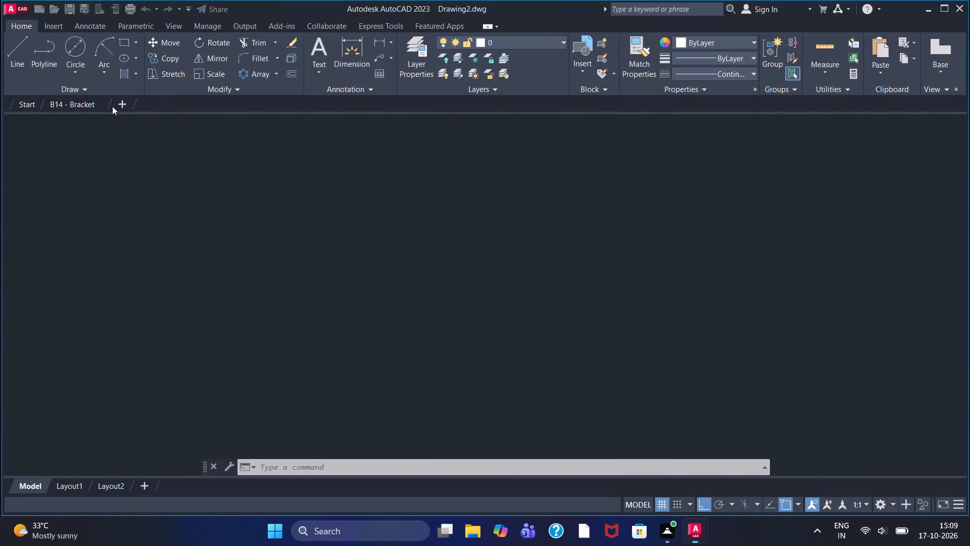
{"action": "left_click", "coordinate": [101, 101]}
{"action": "right_click", "coordinate": [101, 101]}
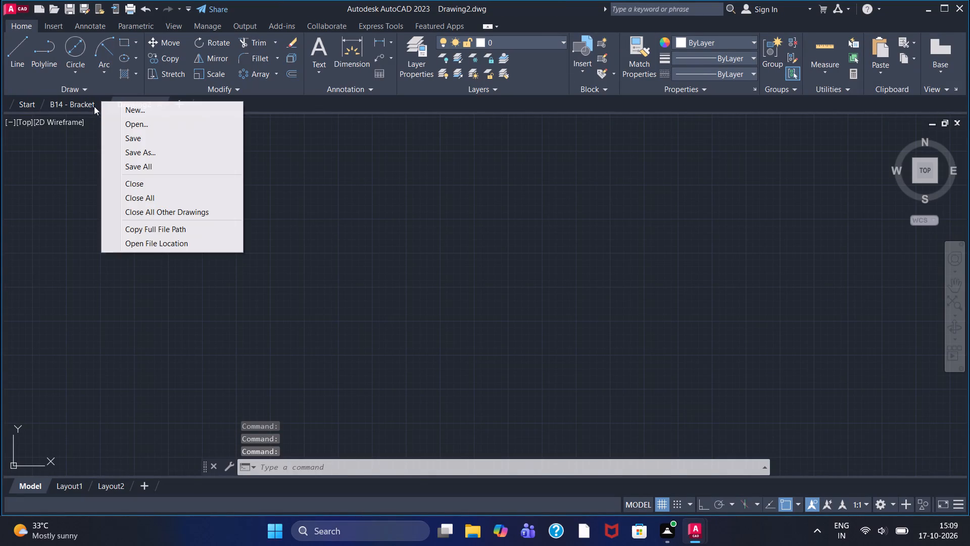
{"action": "left_click", "coordinate": [76, 169]}
{"action": "left_click", "coordinate": [103, 105]}
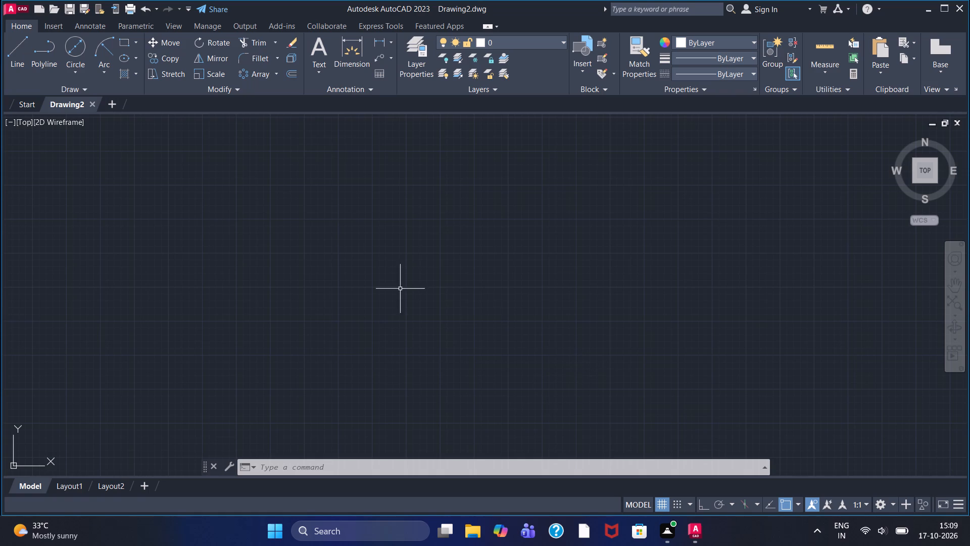
With Ortho on, draw a 475 vertical line downward and continue it with a 220 horizontal line to the right.
{"action": "left_click", "coordinate": [15, 56]}
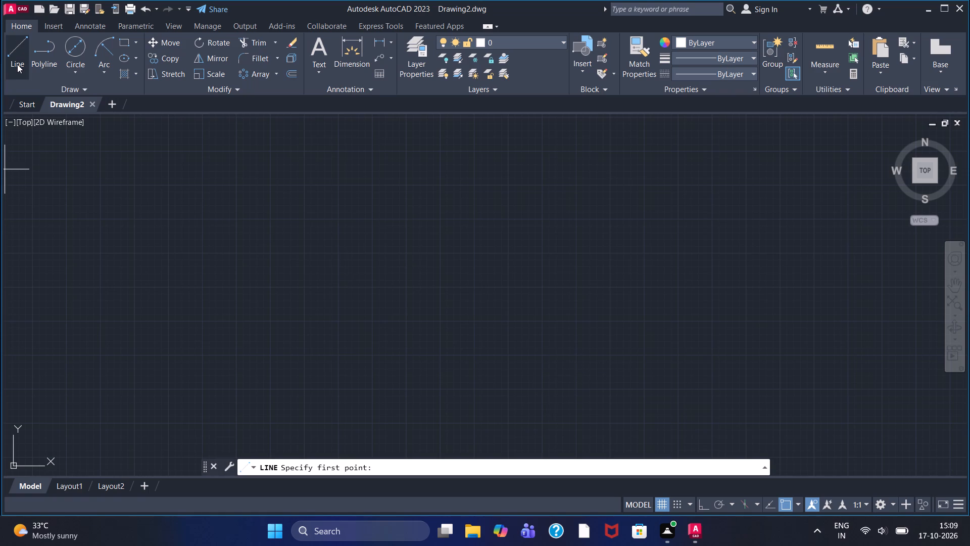
{"action": "key", "text": "F8"}
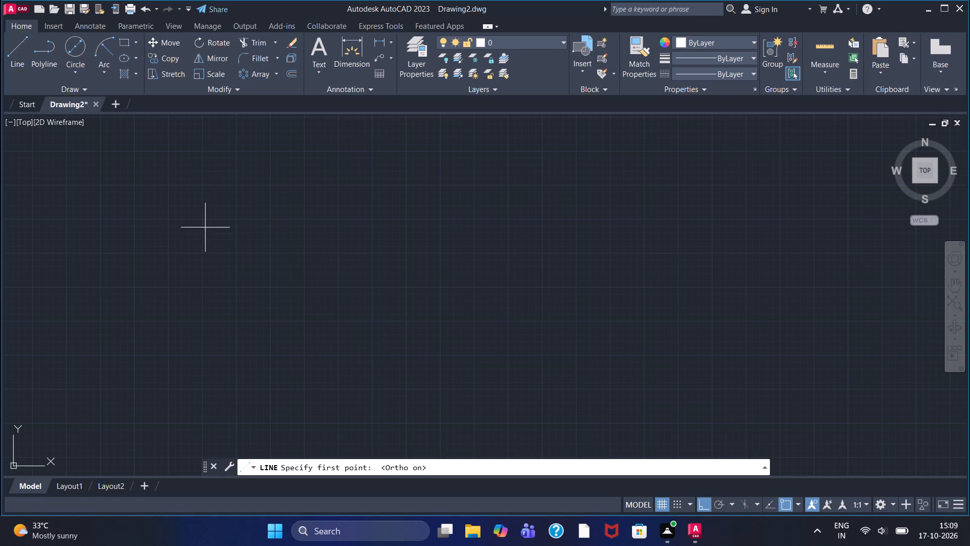
{"action": "left_click", "coordinate": [215, 178]}
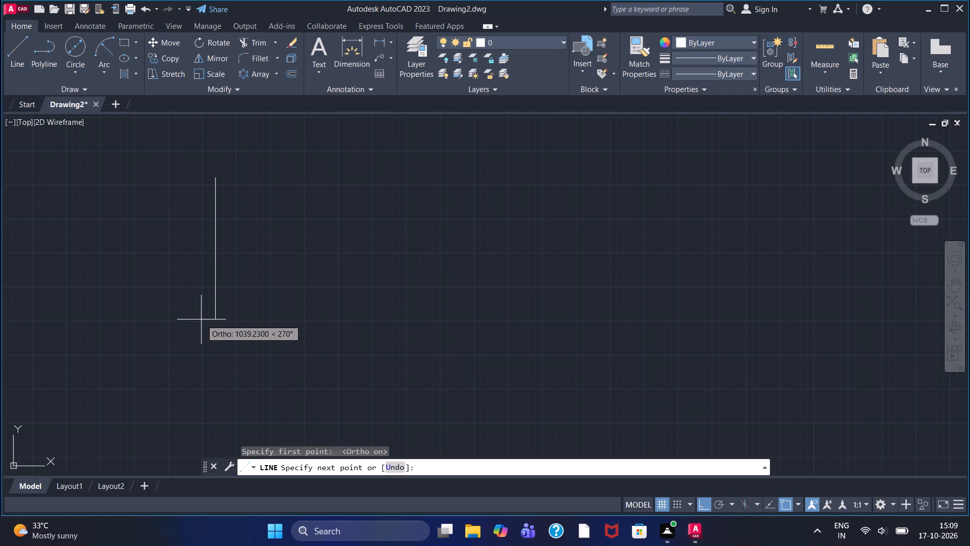
{"action": "type", "text": "475"}
{"action": "key", "text": "Return"}
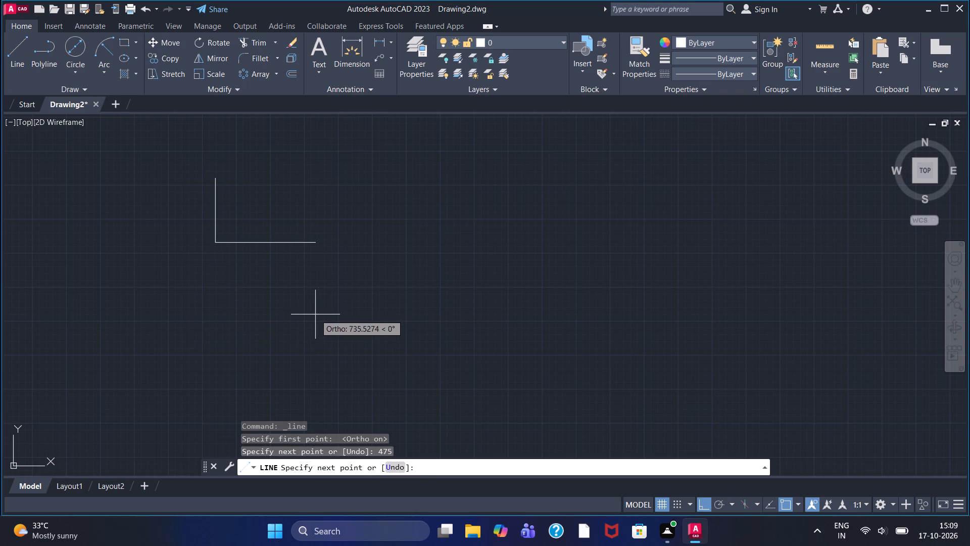
{"action": "middle_click_drag", "start_coordinate": [233, 236], "coordinate": [219, 299]}
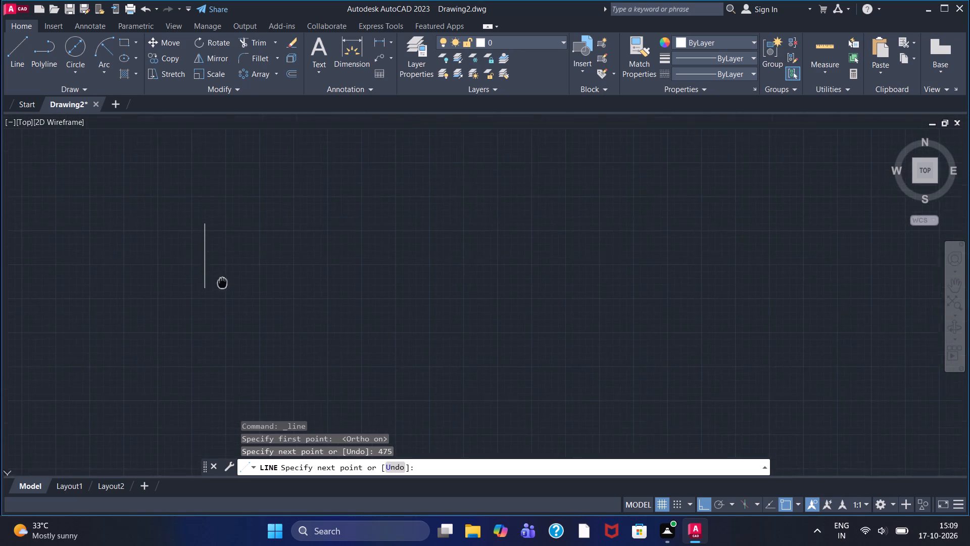
{"action": "middle_click_drag", "start_coordinate": [219, 299], "coordinate": [218, 307]}
{"action": "scroll", "coordinate": [201, 293], "scroll_direction": "up", "scroll_amount": 3}
{"action": "middle_click_drag", "start_coordinate": [201, 293], "coordinate": [208, 332]}
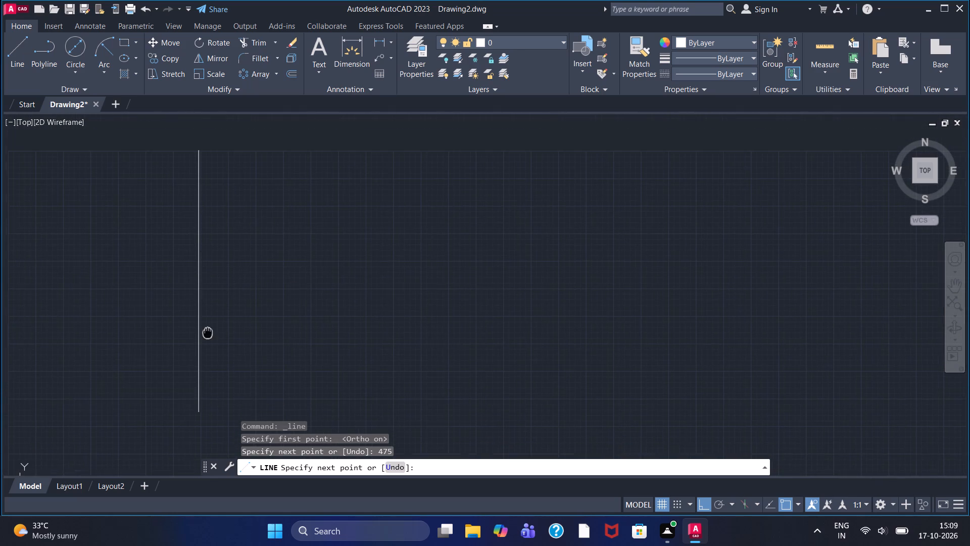
{"action": "middle_click_drag", "start_coordinate": [208, 332], "coordinate": [205, 314]}
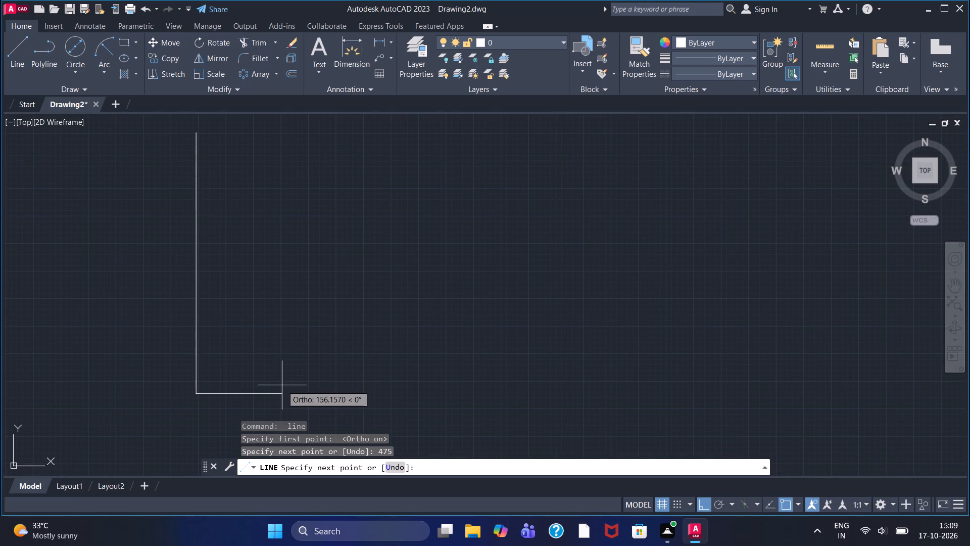
{"action": "type", "text": "220"}
{"action": "key", "text": "Return"}
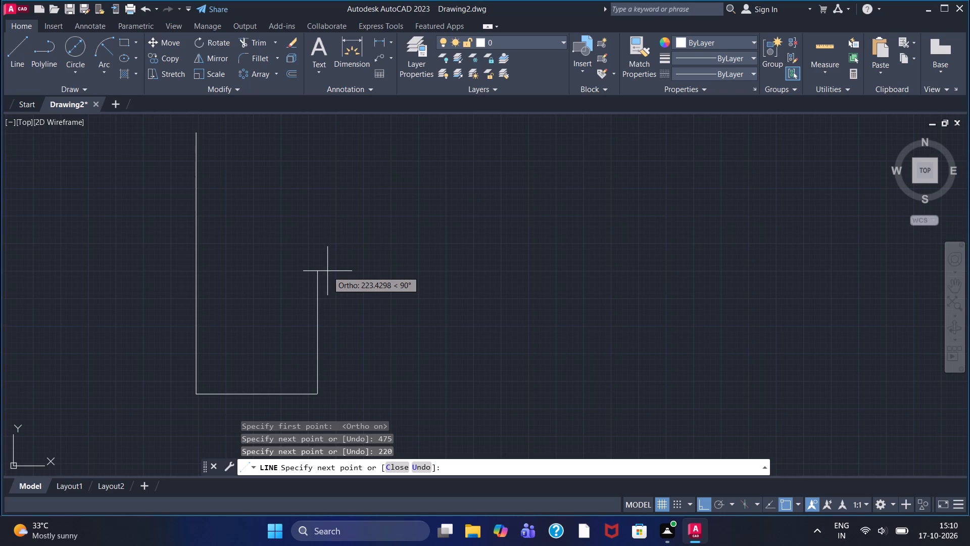
{"action": "key", "text": "Escape"}
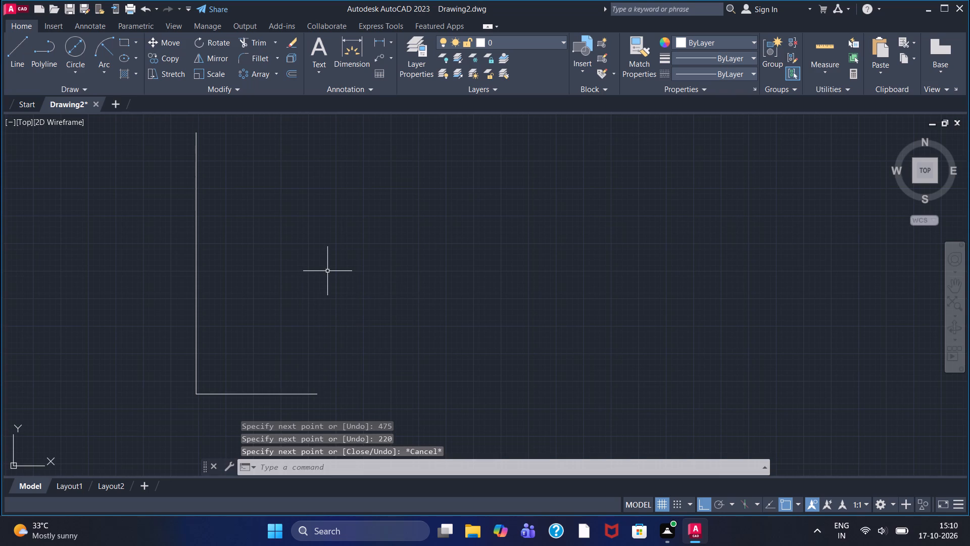
From the vertical line's upper end, draw lines 184 to the right and 190 down, ending with a short horizontal segment to the right.
{"action": "left_click", "coordinate": [9, 63]}
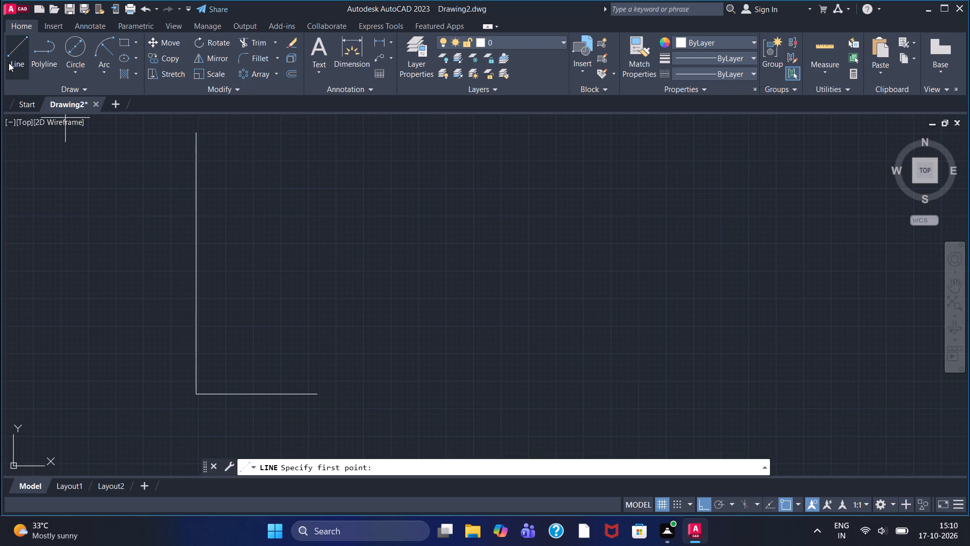
{"action": "left_click", "coordinate": [198, 132]}
{"action": "type", "text": "184"}
{"action": "key", "text": "Return"}
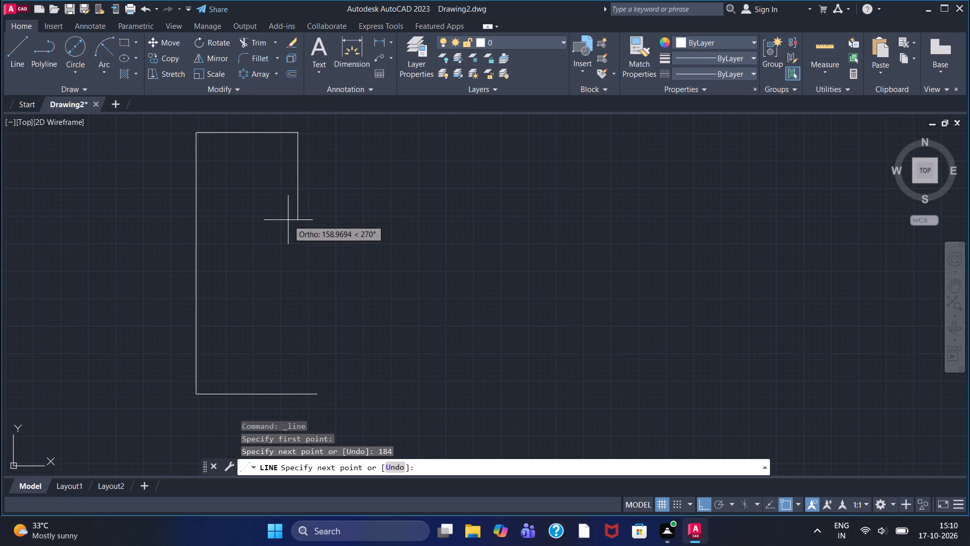
{"action": "key", "text": "1"}
{"action": "type", "text": "90"}
{"action": "key", "text": "Return"}
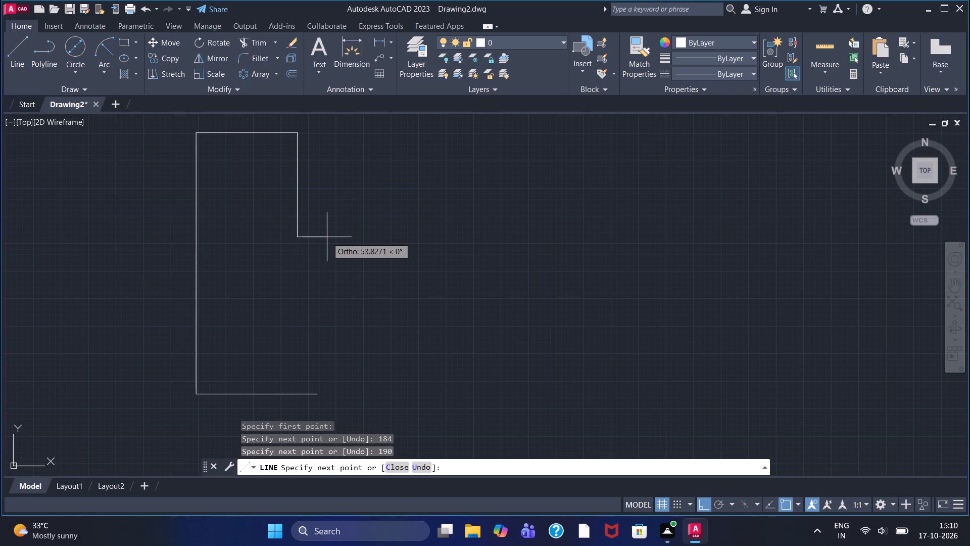
{"action": "left_click", "coordinate": [343, 238]}
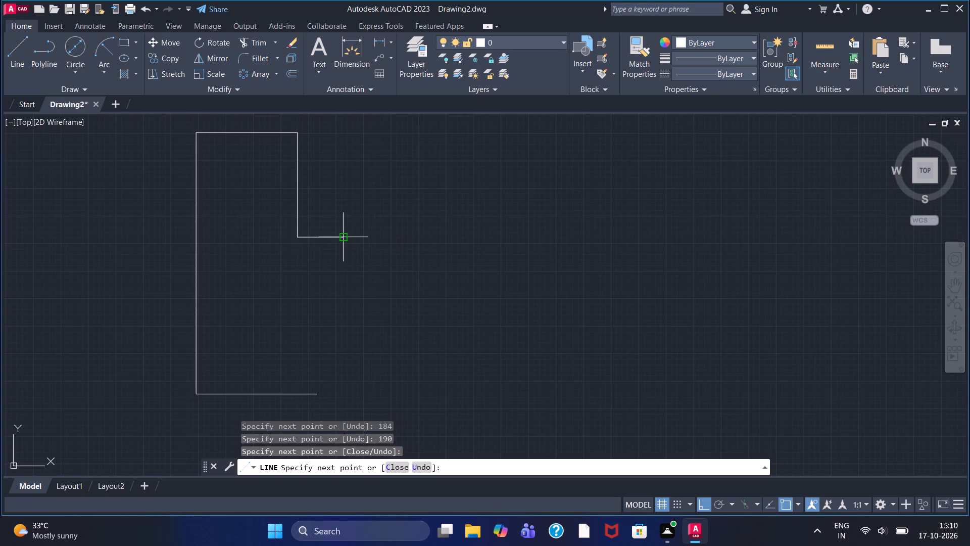
{"action": "right_click", "coordinate": [358, 209]}
{"action": "left_click", "coordinate": [362, 215]}
{"action": "right_click", "coordinate": [362, 215]}
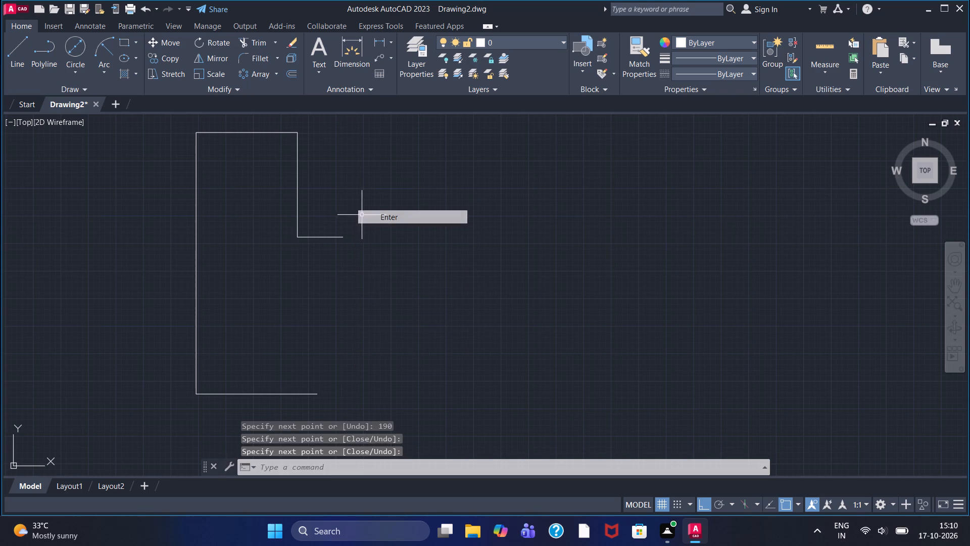
Draw a vertical line from the right end of the 220 bottom line up past the short horizontal segment.
{"action": "left_click", "coordinate": [10, 52]}
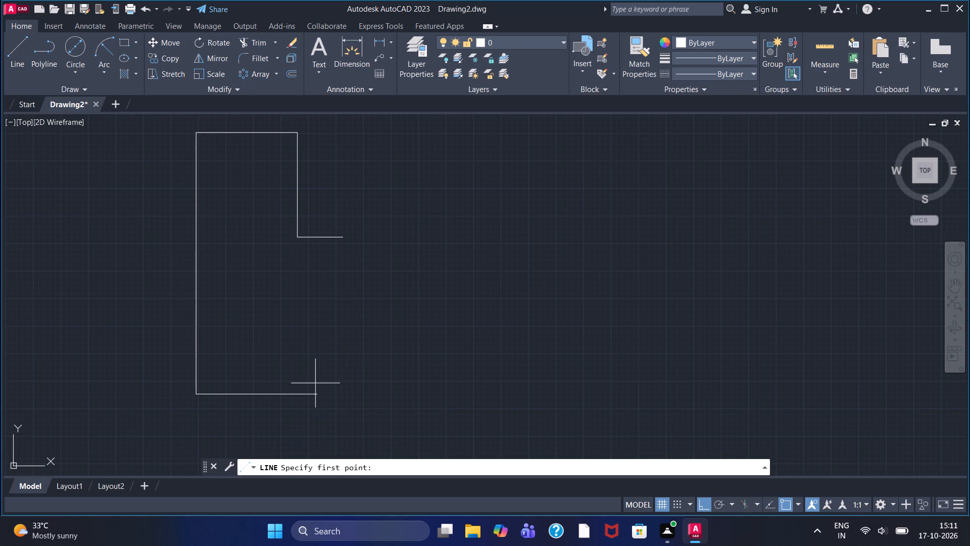
{"action": "left_click", "coordinate": [317, 393]}
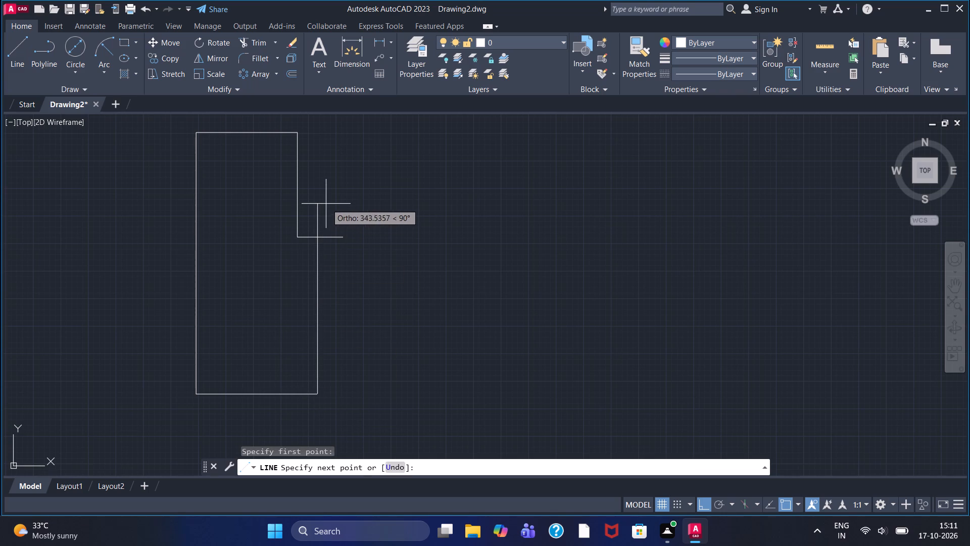
{"action": "left_click", "coordinate": [338, 204]}
{"action": "right_click", "coordinate": [338, 204]}
{"action": "left_click", "coordinate": [352, 212]}
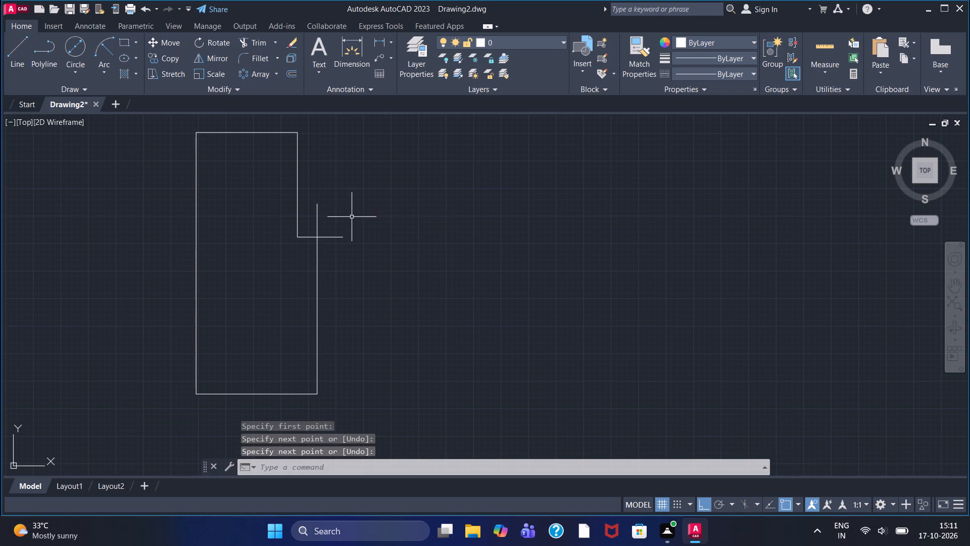
Trim the two overhanging line ends where the short horizontal segment crosses the right vertical line.
{"action": "left_click", "coordinate": [249, 41]}
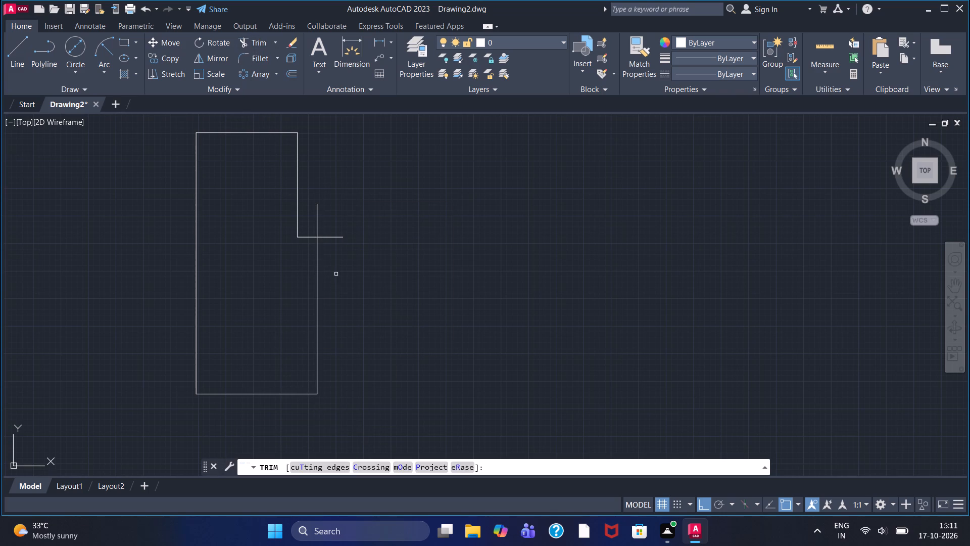
{"action": "left_click", "coordinate": [334, 237]}
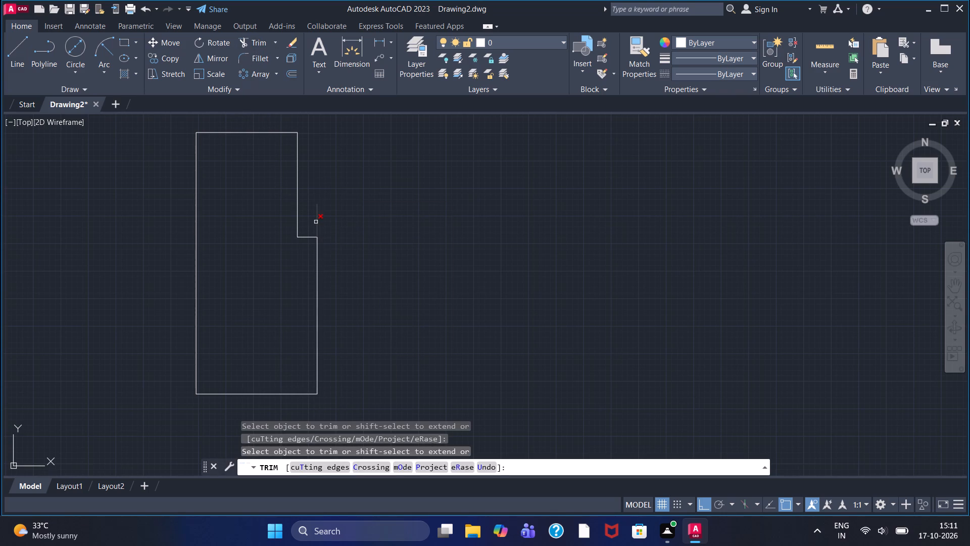
{"action": "left_click", "coordinate": [316, 222]}
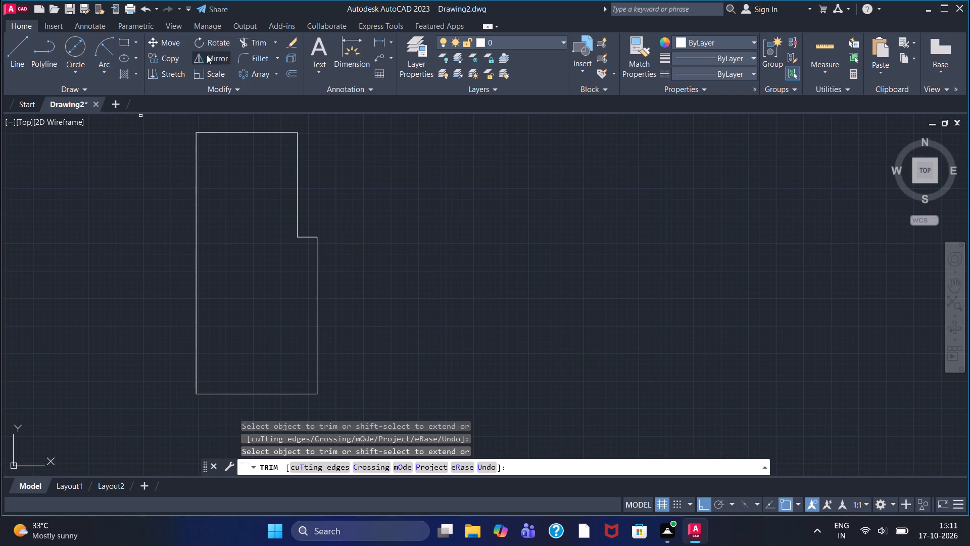
Chamfer the lower-right corner by the angle method, length 30 and angle 30°, taking the bottom line as the first line.
{"action": "left_click", "coordinate": [278, 60]}
{"action": "left_click", "coordinate": [279, 101]}
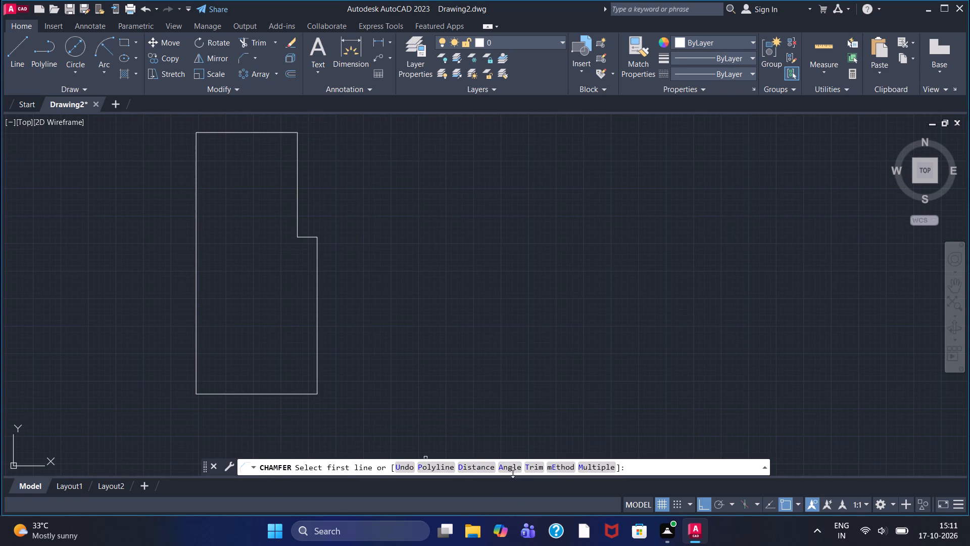
{"action": "left_click", "coordinate": [513, 471]}
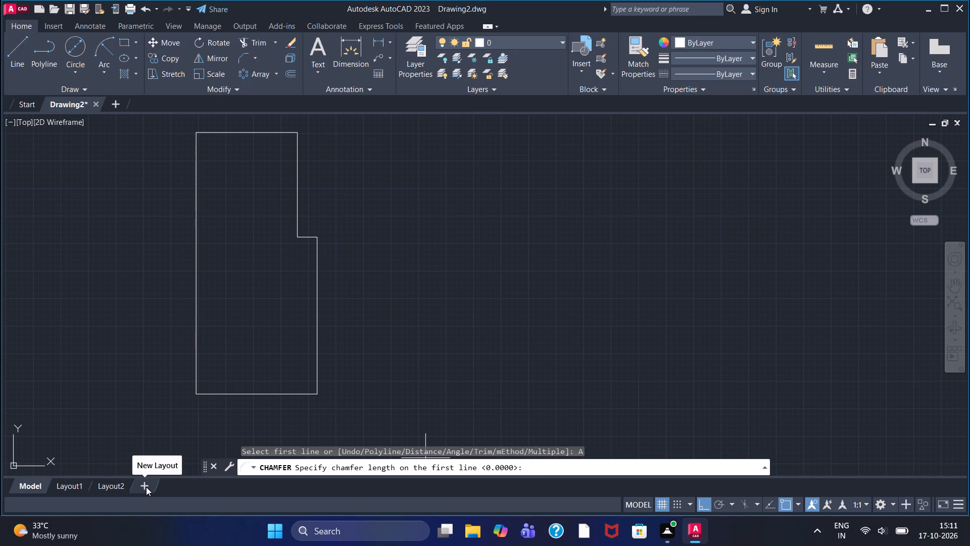
{"action": "type", "text": "30"}
{"action": "key", "text": "Return"}
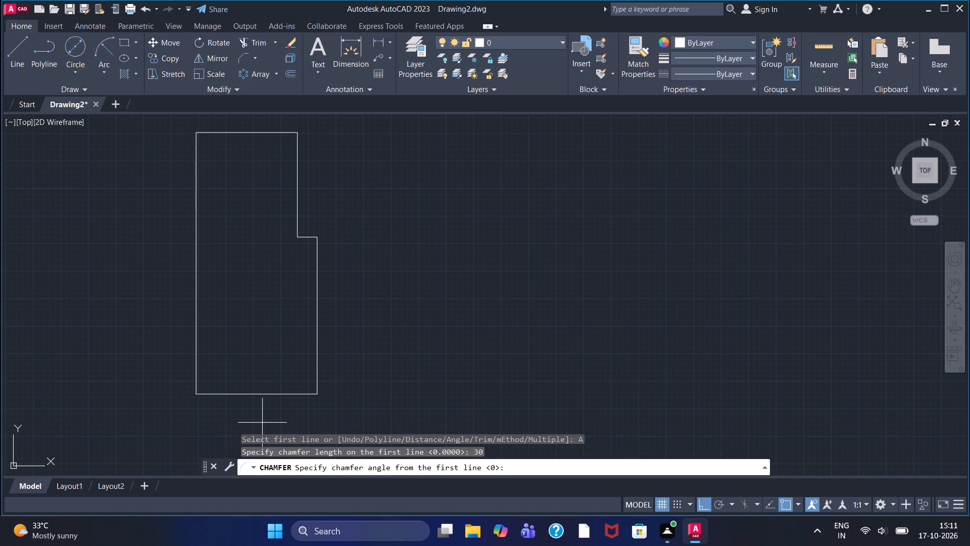
{"action": "type", "text": "30"}
{"action": "key", "text": "Return"}
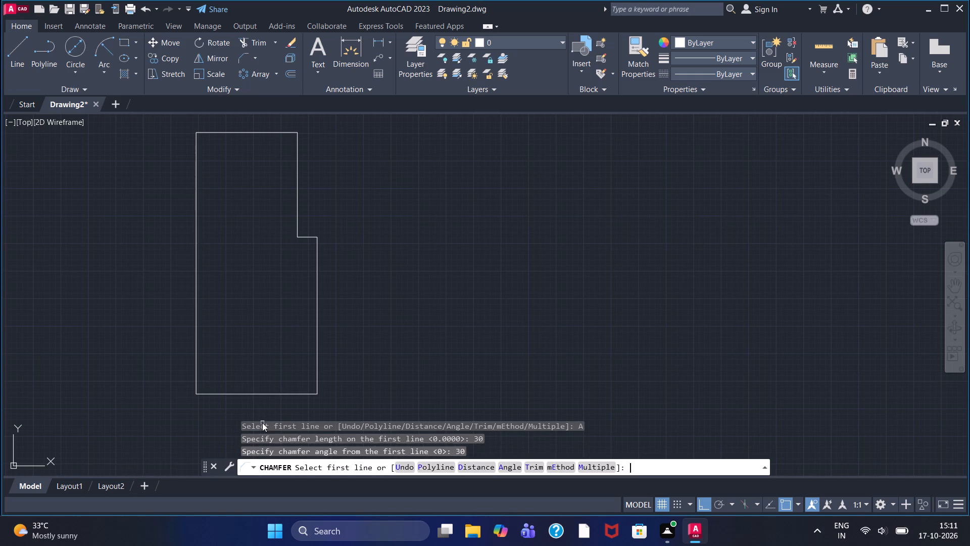
{"action": "left_click", "coordinate": [300, 393]}
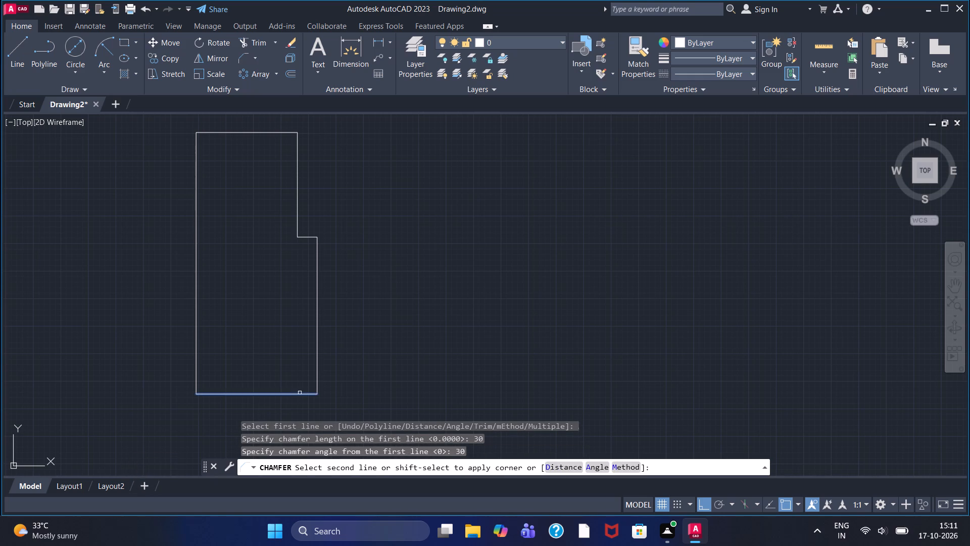
{"action": "left_click", "coordinate": [316, 372]}
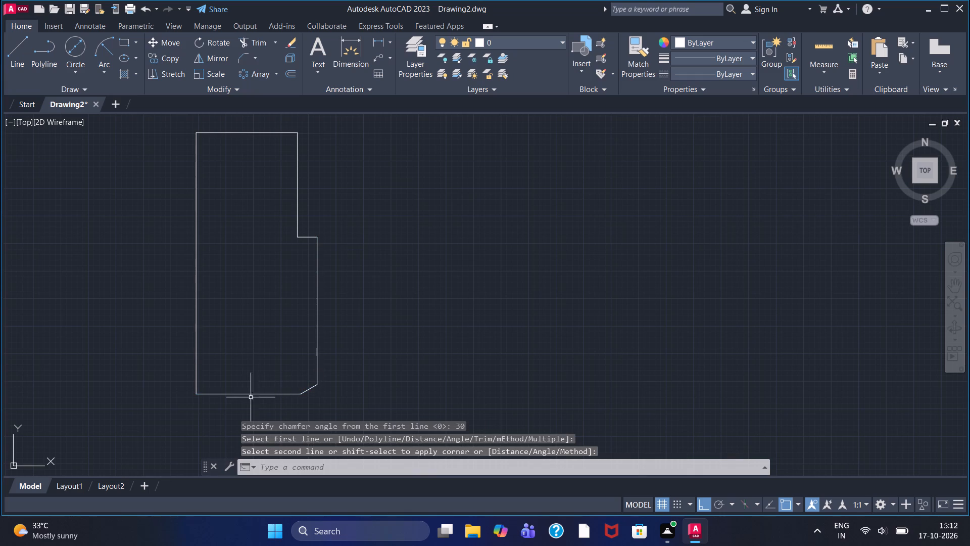
Chamfer the lower-left corner with the same length and angle settings, taking the left vertical line as the first line.
{"action": "right_click", "coordinate": [241, 387]}
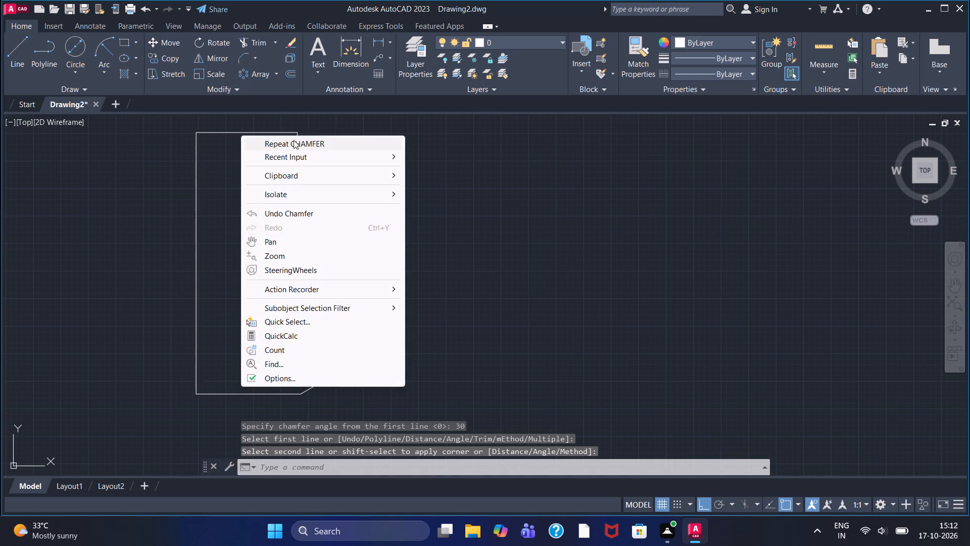
{"action": "left_click", "coordinate": [294, 140]}
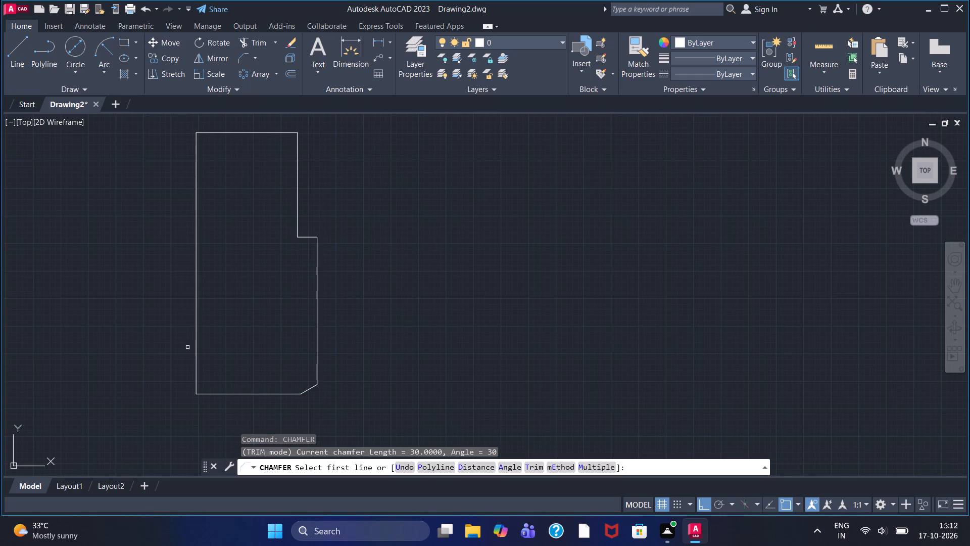
{"action": "left_click", "coordinate": [196, 354]}
{"action": "left_click", "coordinate": [211, 395]}
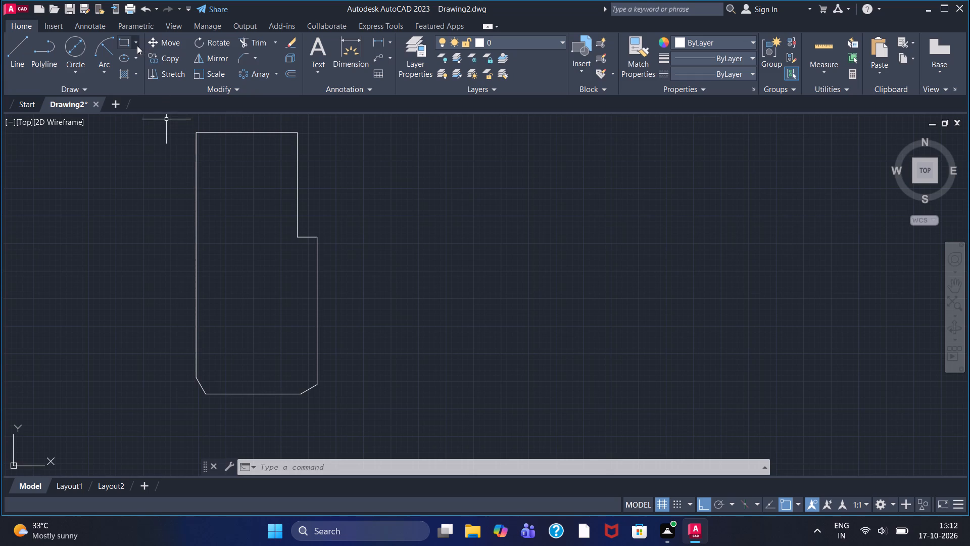
Offset the left vertical line, the lower-left chamfer and the bottom line inward by 17, using Offset's Through option.
{"action": "left_click", "coordinate": [290, 73]}
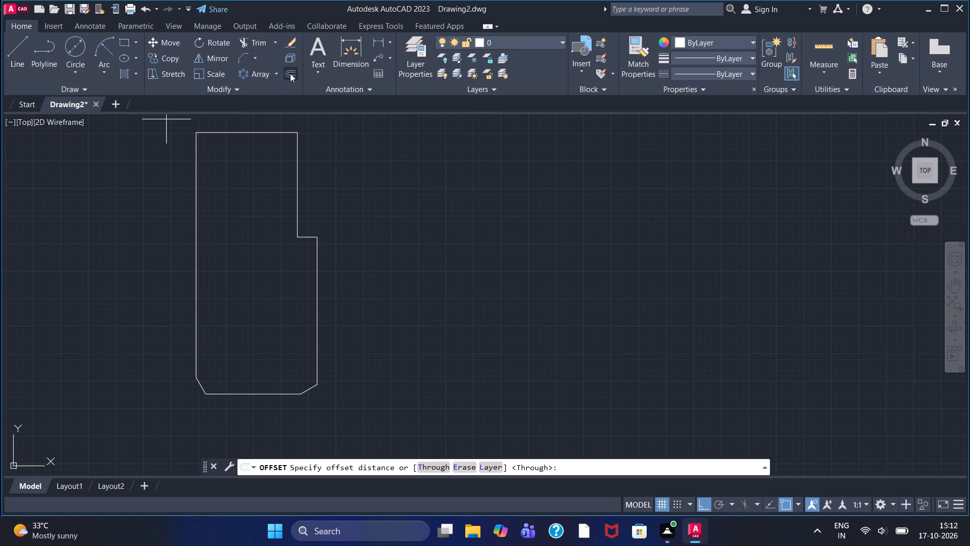
{"action": "left_click", "coordinate": [434, 466]}
{"action": "type", "text": "17"}
{"action": "key", "text": "Return"}
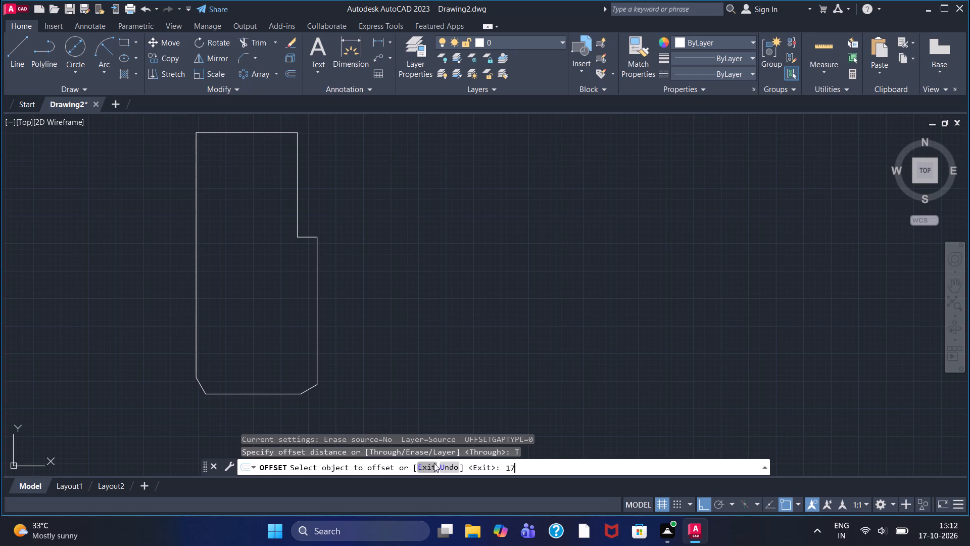
{"action": "left_click", "coordinate": [196, 322]}
{"action": "type", "text": "17"}
{"action": "key", "text": "Return"}
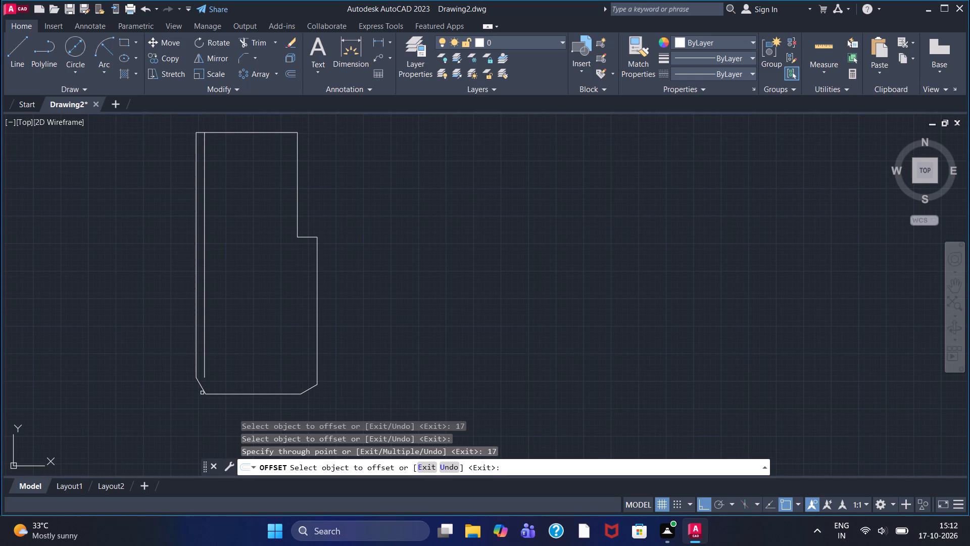
{"action": "left_click", "coordinate": [203, 391]}
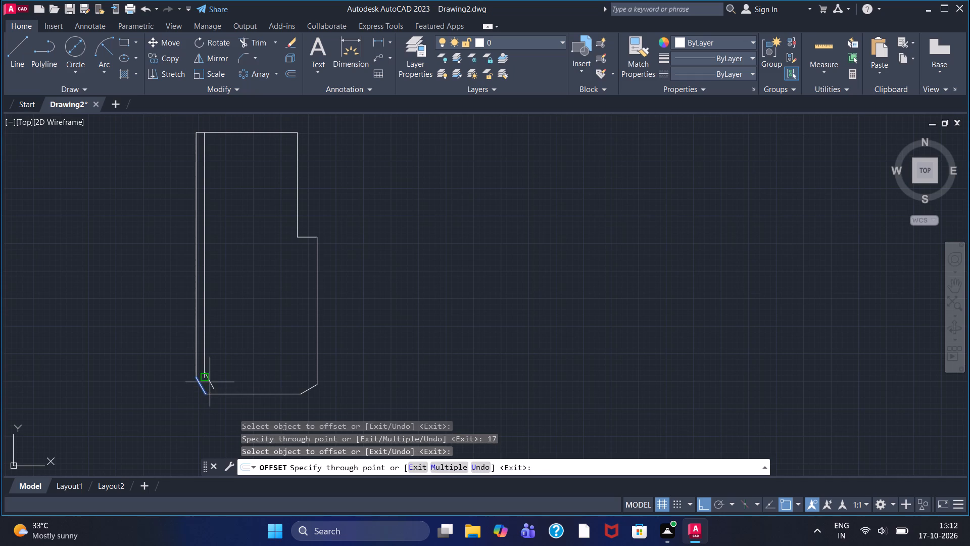
{"action": "type", "text": "17"}
{"action": "key", "text": "Return"}
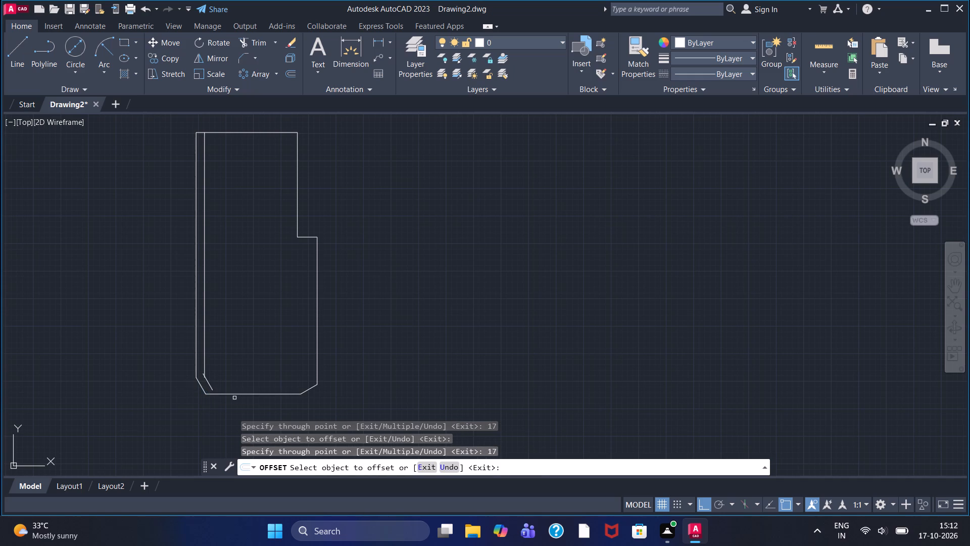
{"action": "left_click", "coordinate": [240, 395]}
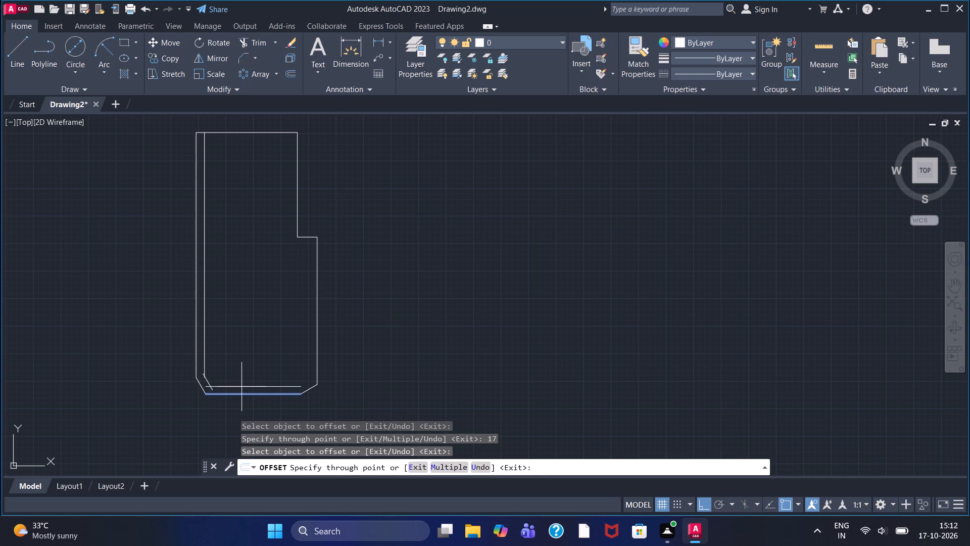
{"action": "type", "text": "17"}
{"action": "key", "text": "Return"}
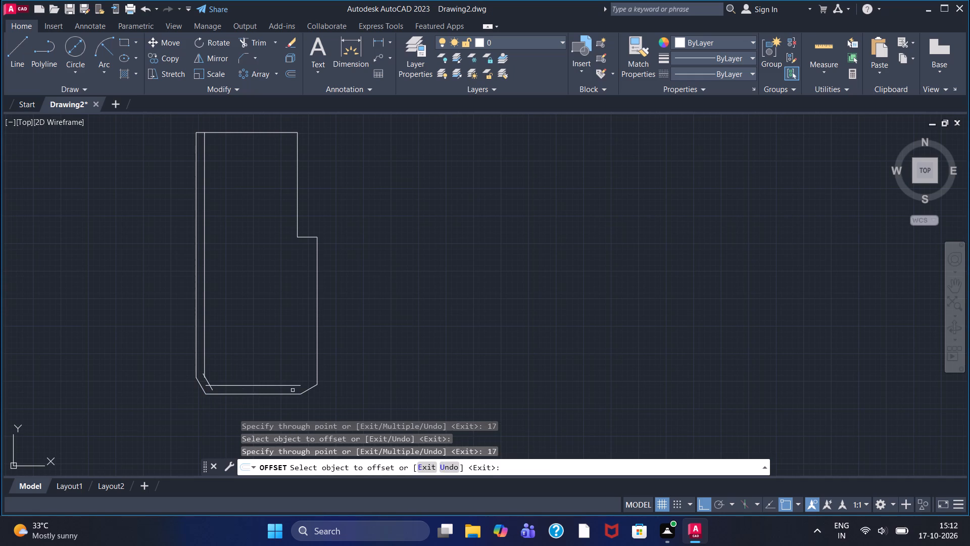
Offset the lower-right chamfer and the lower right vertical line inward by 17.
{"action": "left_click", "coordinate": [307, 389]}
{"action": "type", "text": "17"}
{"action": "key", "text": "Return"}
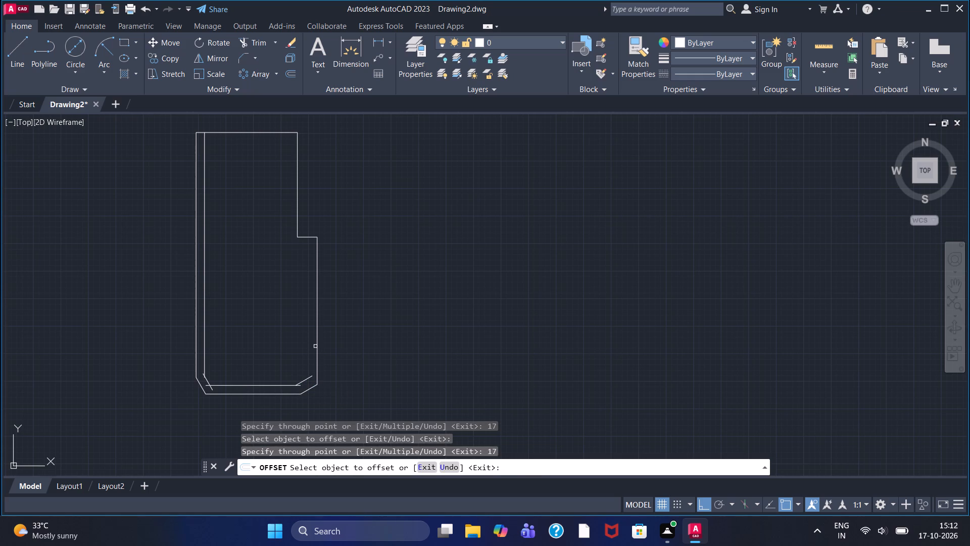
{"action": "left_click", "coordinate": [318, 338]}
{"action": "type", "text": "17"}
{"action": "key", "text": "Return"}
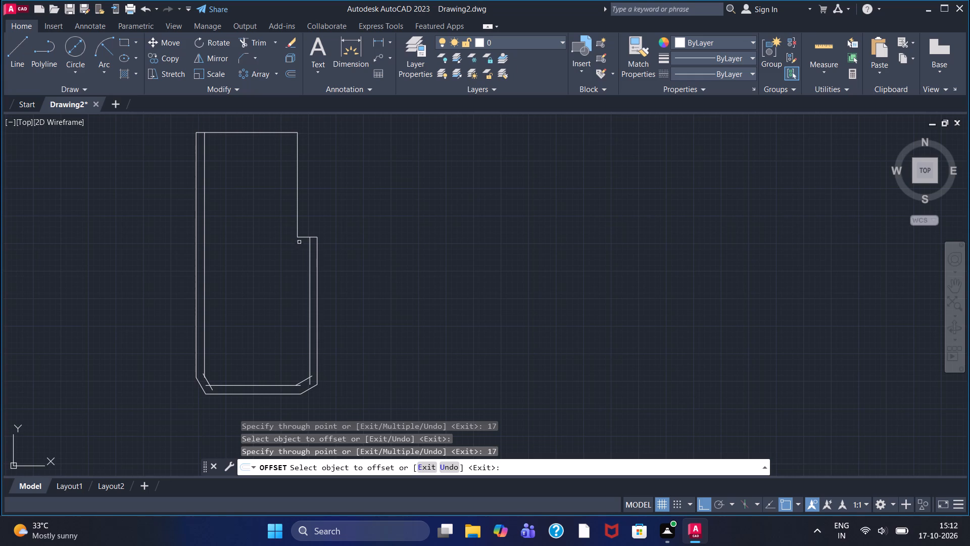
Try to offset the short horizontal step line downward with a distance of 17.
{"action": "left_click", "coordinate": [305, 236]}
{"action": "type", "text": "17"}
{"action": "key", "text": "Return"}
Offset the upper right vertical line and the top line inward by 17.
{"action": "left_click", "coordinate": [299, 221]}
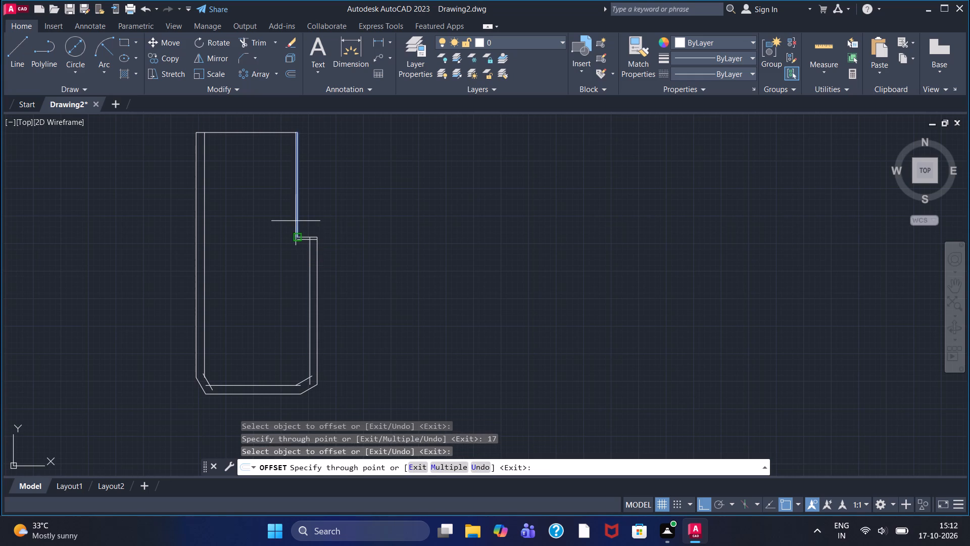
{"action": "type", "text": "17"}
{"action": "key", "text": "Return"}
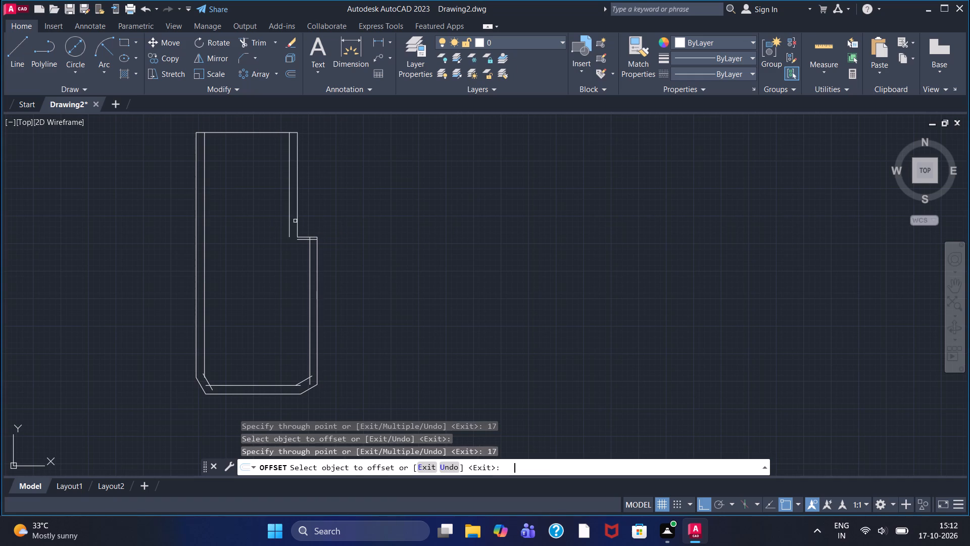
{"action": "left_click", "coordinate": [241, 132]}
{"action": "type", "text": "17"}
{"action": "key", "text": "Return"}
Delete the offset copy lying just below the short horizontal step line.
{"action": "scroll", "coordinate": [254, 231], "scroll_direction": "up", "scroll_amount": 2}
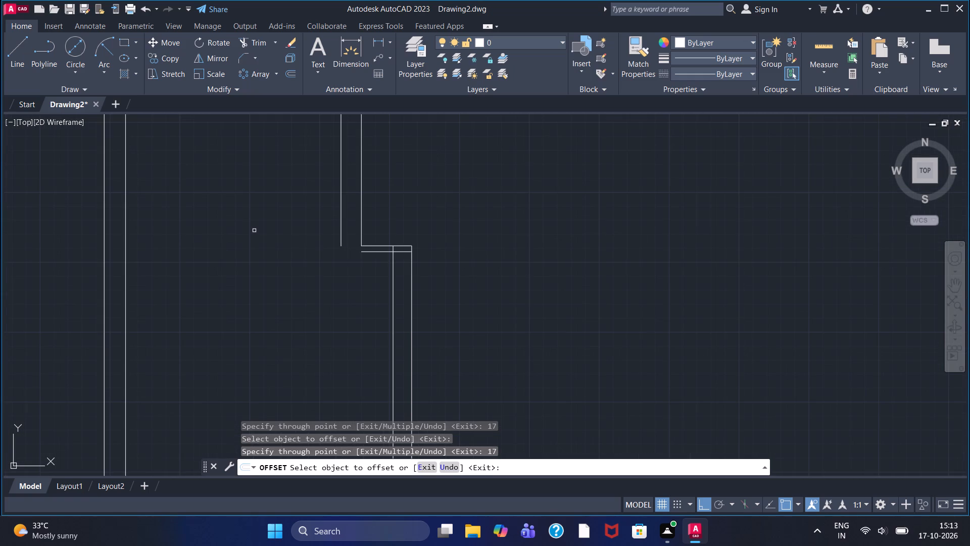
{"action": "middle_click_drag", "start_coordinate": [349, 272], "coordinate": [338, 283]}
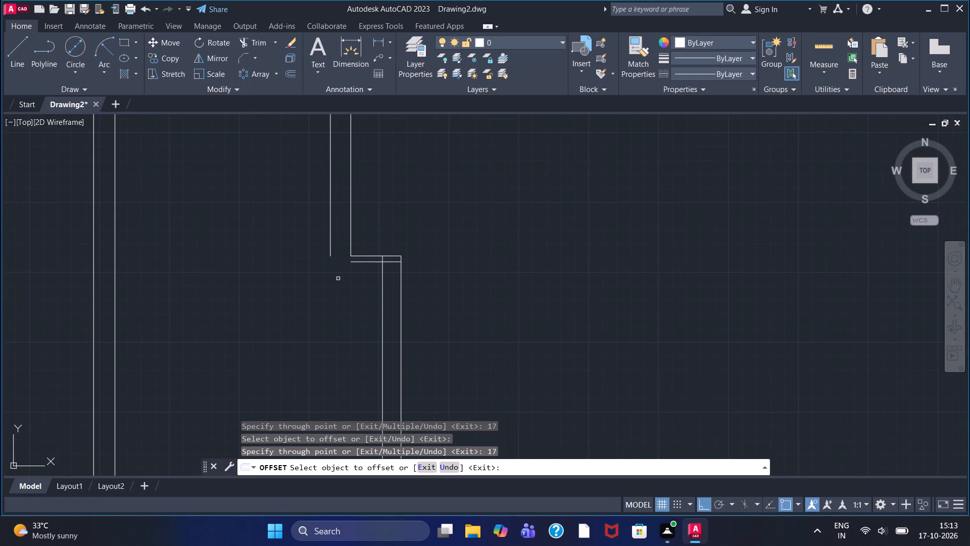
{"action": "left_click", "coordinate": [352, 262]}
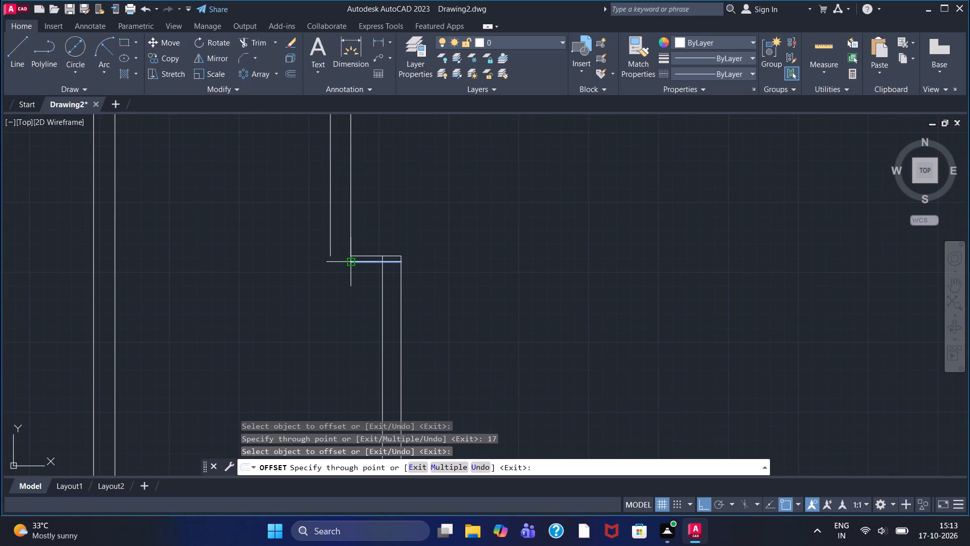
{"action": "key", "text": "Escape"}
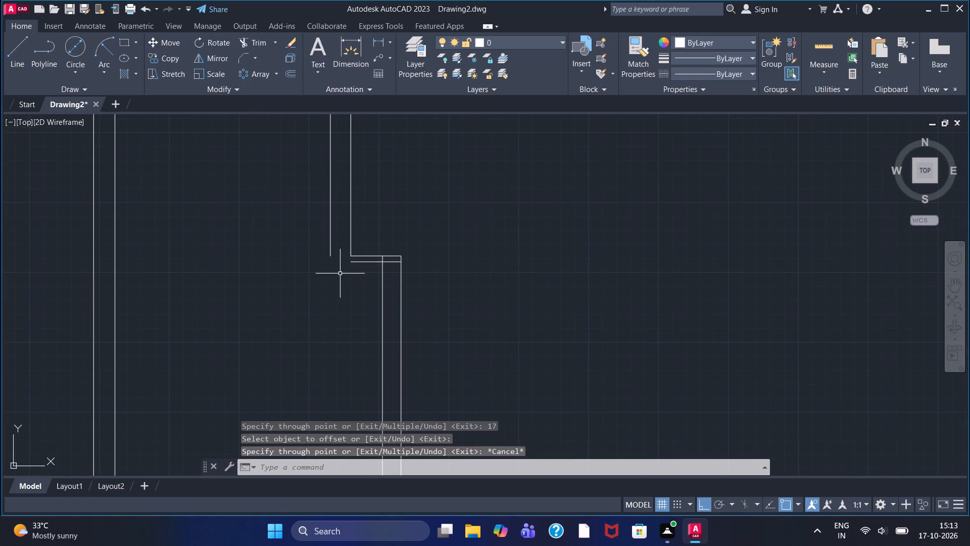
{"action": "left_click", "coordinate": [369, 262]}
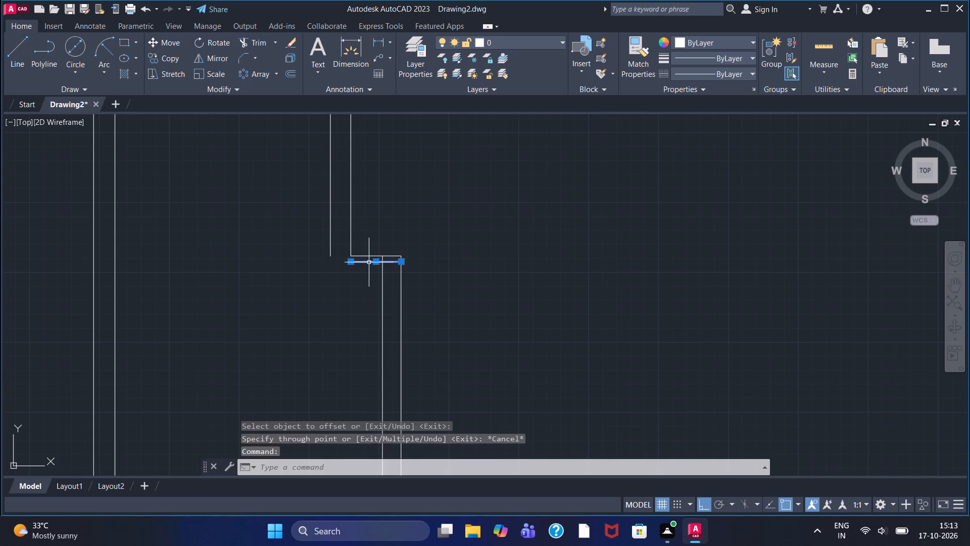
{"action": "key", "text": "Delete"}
Offset the short horizontal step line downward by 17, using Offset's Through option.
{"action": "left_click", "coordinate": [286, 76]}
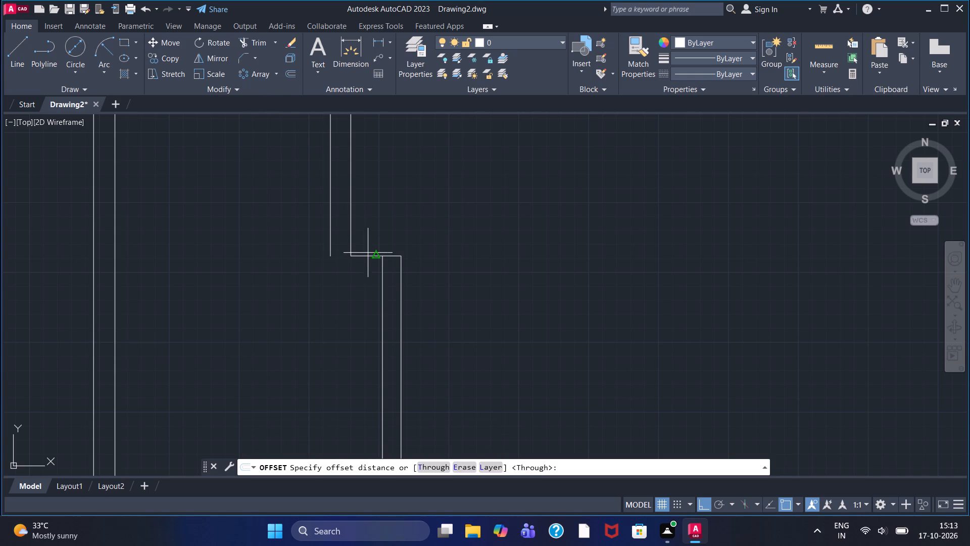
{"action": "left_click", "coordinate": [437, 466]}
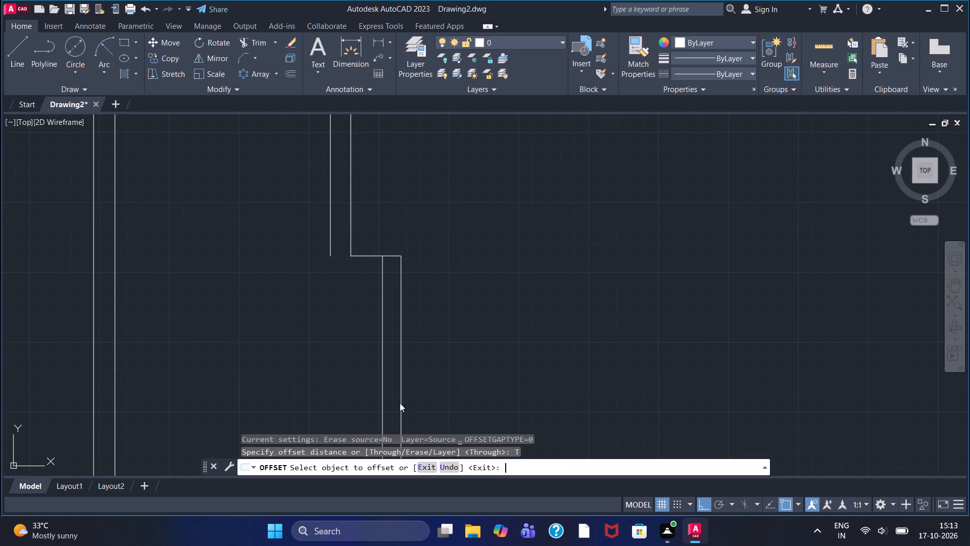
{"action": "left_click", "coordinate": [366, 256]}
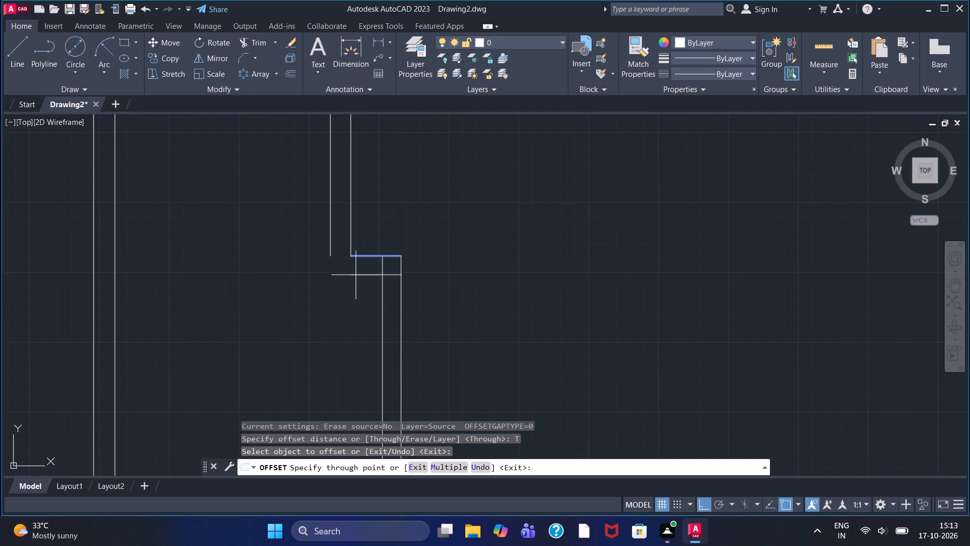
{"action": "type", "text": "17"}
{"action": "key", "text": "Return"}
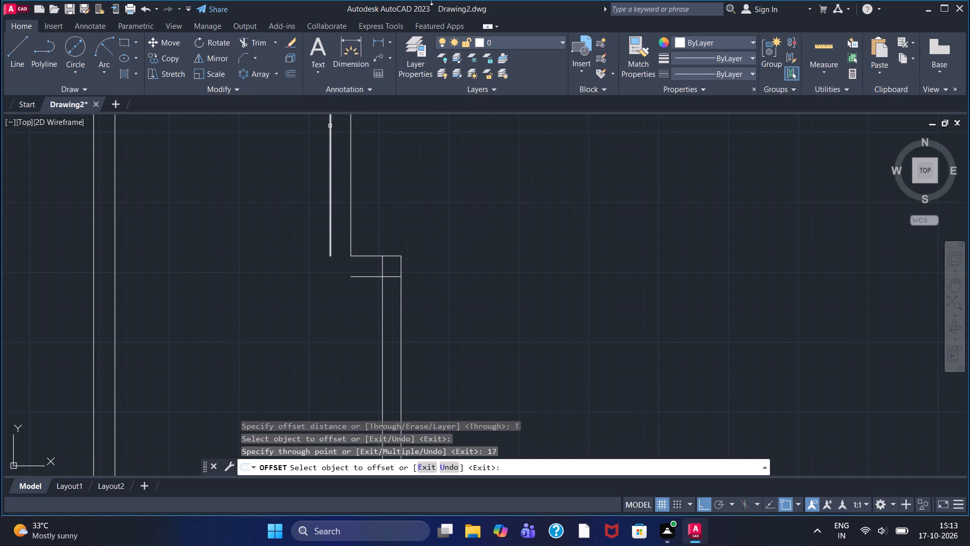
Trim the two overhanging ends where the inner step line crosses the inner lower right vertical line.
{"action": "left_click", "coordinate": [245, 48]}
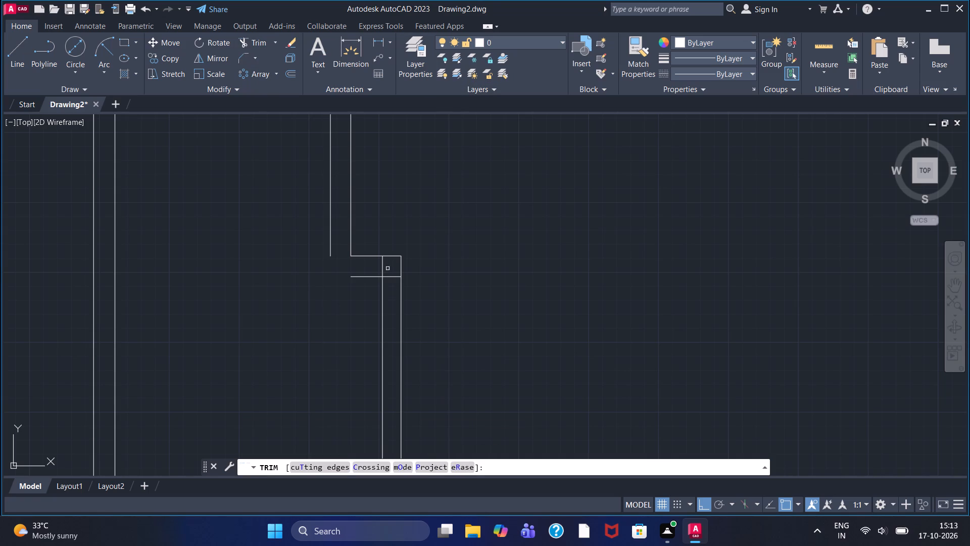
{"action": "left_click", "coordinate": [383, 266]}
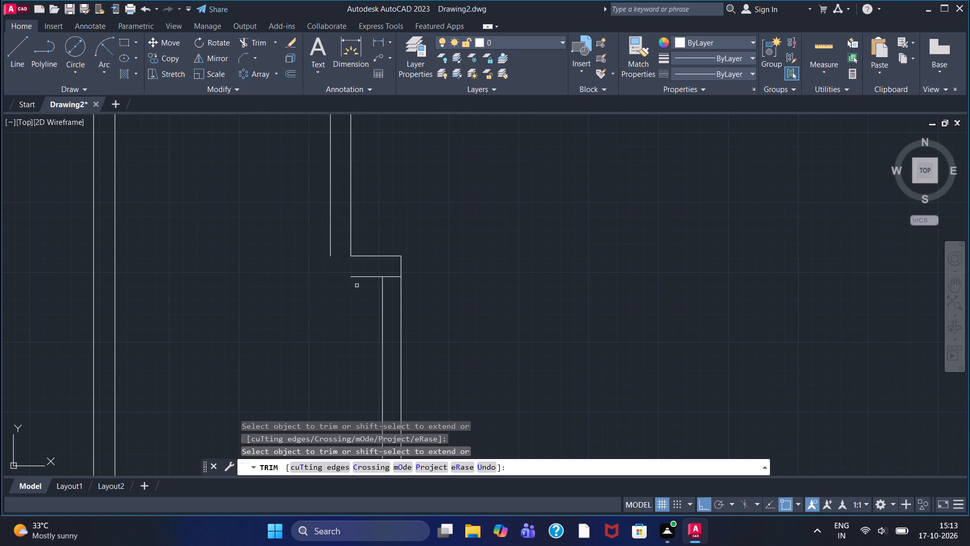
{"action": "left_click", "coordinate": [391, 277]}
Trim the overhanging line ends at both top corners of the inner outline.
{"action": "scroll", "coordinate": [372, 329], "scroll_direction": "down", "scroll_amount": 1}
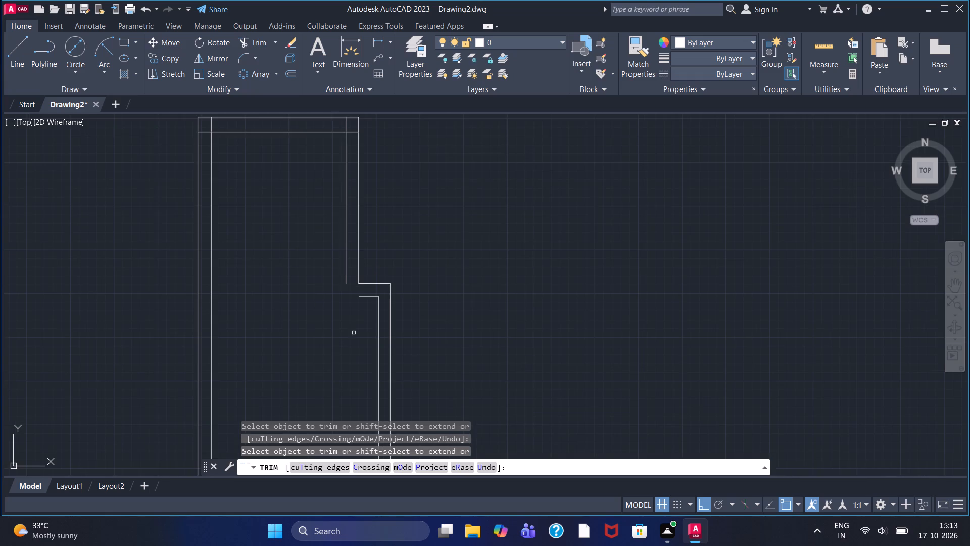
{"action": "middle_click_drag", "start_coordinate": [343, 335], "coordinate": [341, 392]}
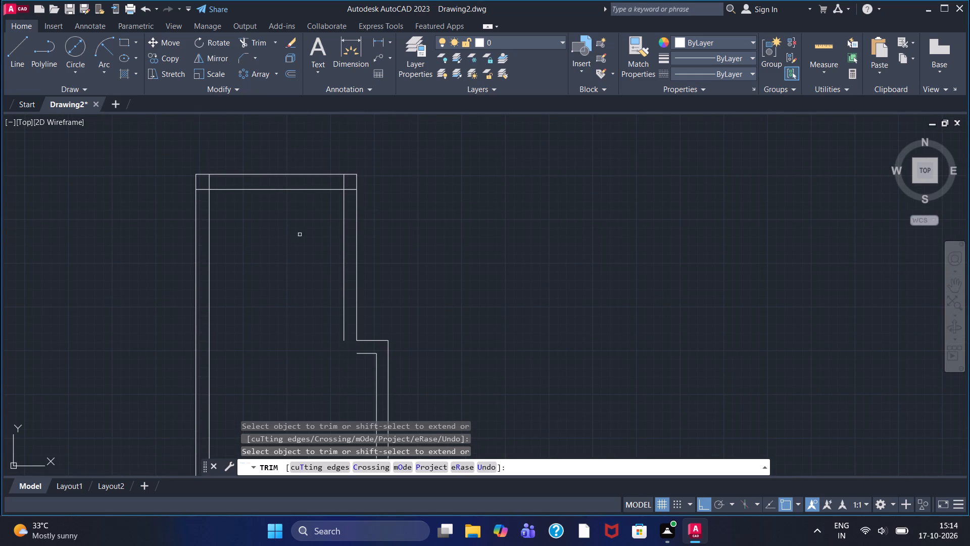
{"action": "left_click", "coordinate": [350, 191]}
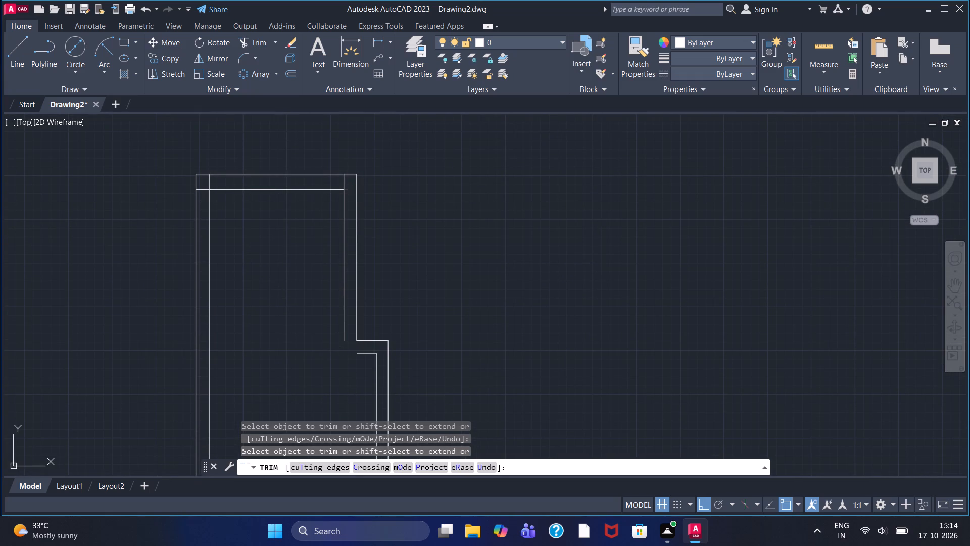
{"action": "left_click", "coordinate": [343, 183]}
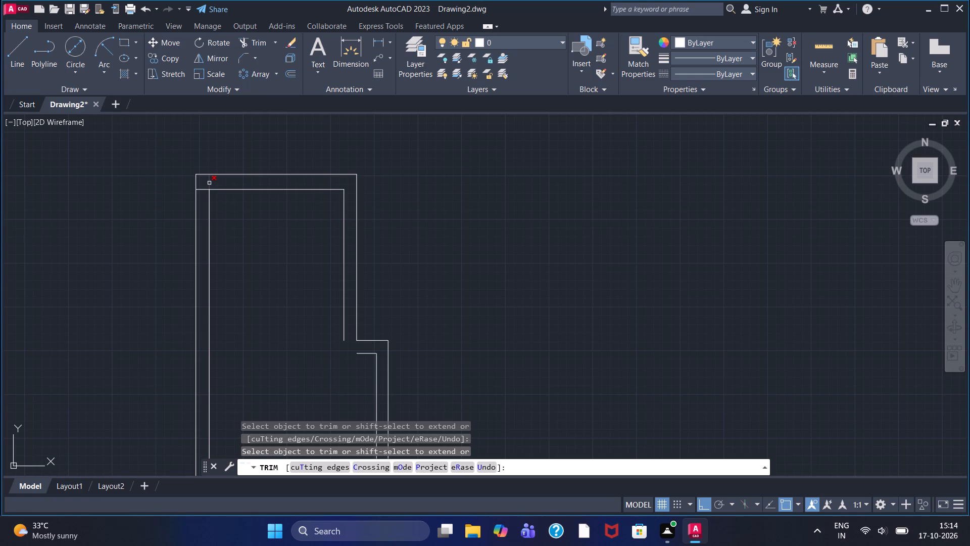
{"action": "left_click", "coordinate": [209, 183]}
{"action": "left_click", "coordinate": [204, 190]}
Trim the four overhanging line ends where the inner lower-left chamfer meets the inner left vertical and bottom lines.
{"action": "scroll", "coordinate": [263, 267], "scroll_direction": "down", "scroll_amount": 1}
{"action": "middle_click_drag", "start_coordinate": [261, 268], "coordinate": [283, 161]}
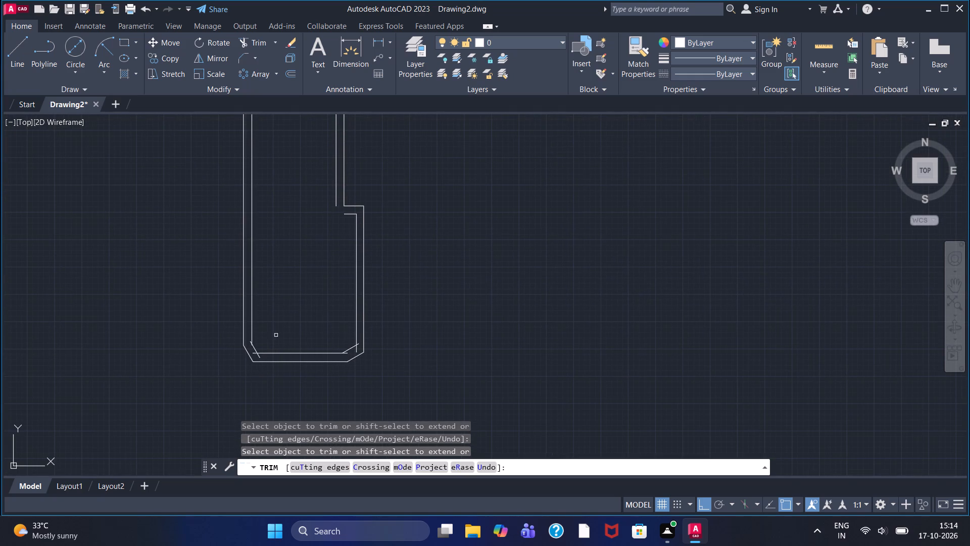
{"action": "scroll", "coordinate": [269, 356], "scroll_direction": "down", "scroll_amount": 1}
{"action": "scroll", "coordinate": [261, 340], "scroll_direction": "up", "scroll_amount": 5}
{"action": "middle_click_drag", "start_coordinate": [272, 362], "coordinate": [296, 180]}
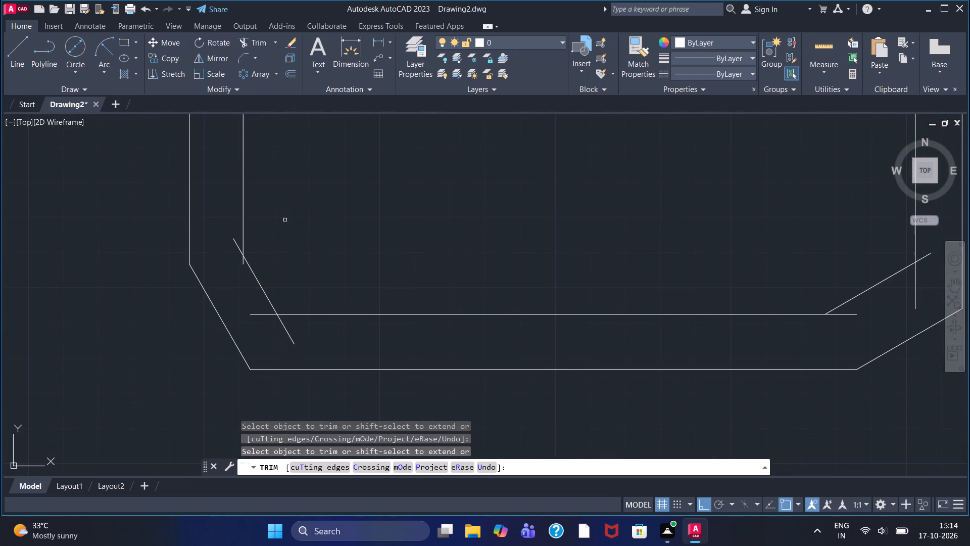
{"action": "scroll", "coordinate": [281, 222], "scroll_direction": "up", "scroll_amount": 1}
{"action": "middle_click_drag", "start_coordinate": [258, 295], "coordinate": [259, 247]}
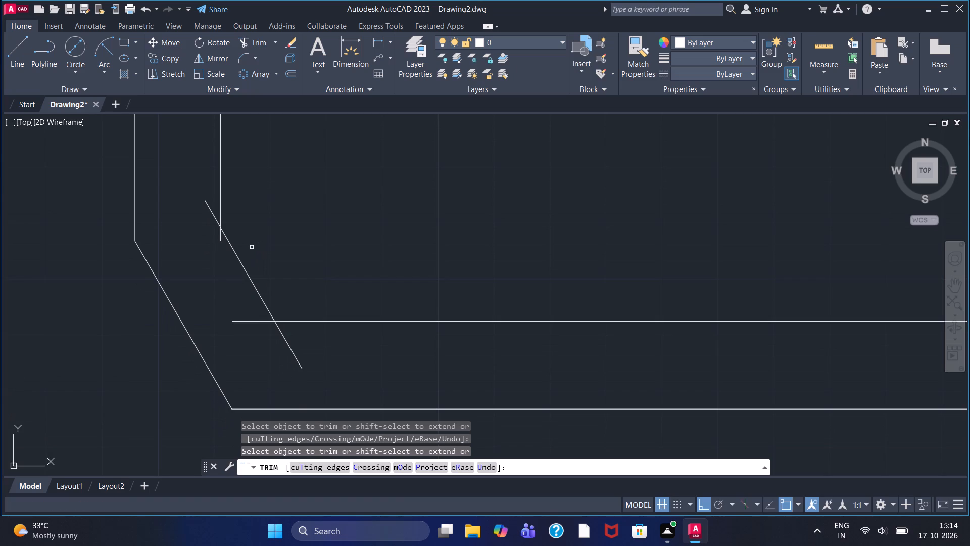
{"action": "scroll", "coordinate": [253, 244], "scroll_direction": "up", "scroll_amount": 2}
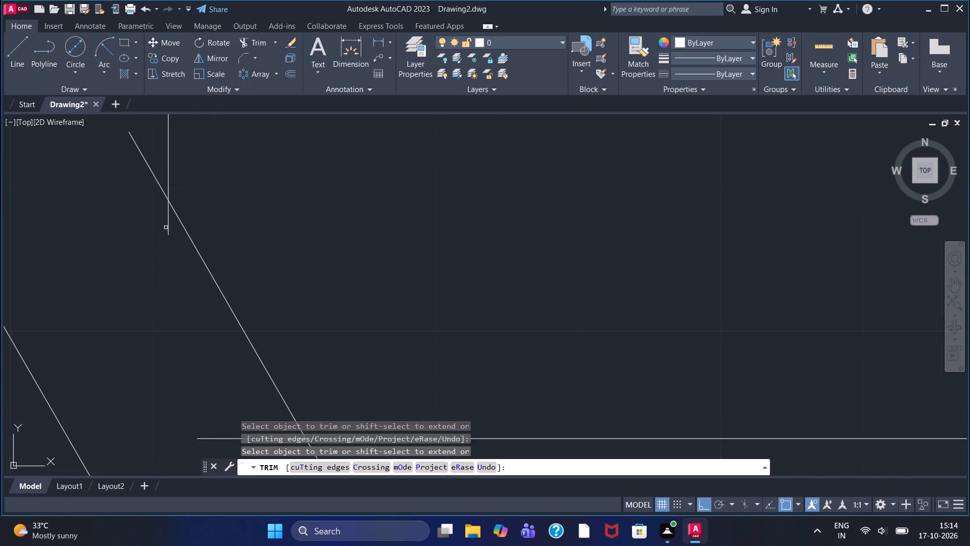
{"action": "left_click", "coordinate": [166, 227]}
{"action": "left_click", "coordinate": [169, 230]}
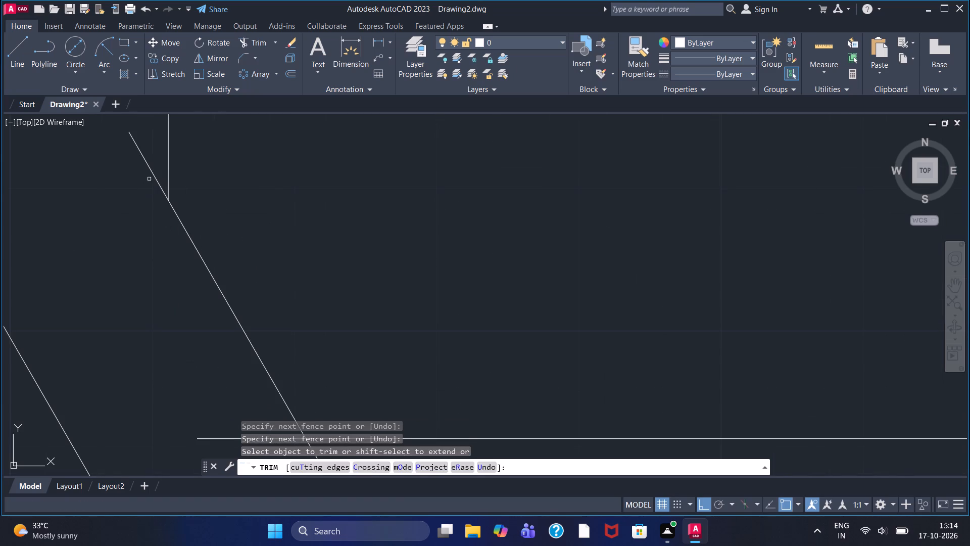
{"action": "left_click", "coordinate": [154, 177]}
{"action": "middle_click_drag", "start_coordinate": [272, 297], "coordinate": [293, 182]}
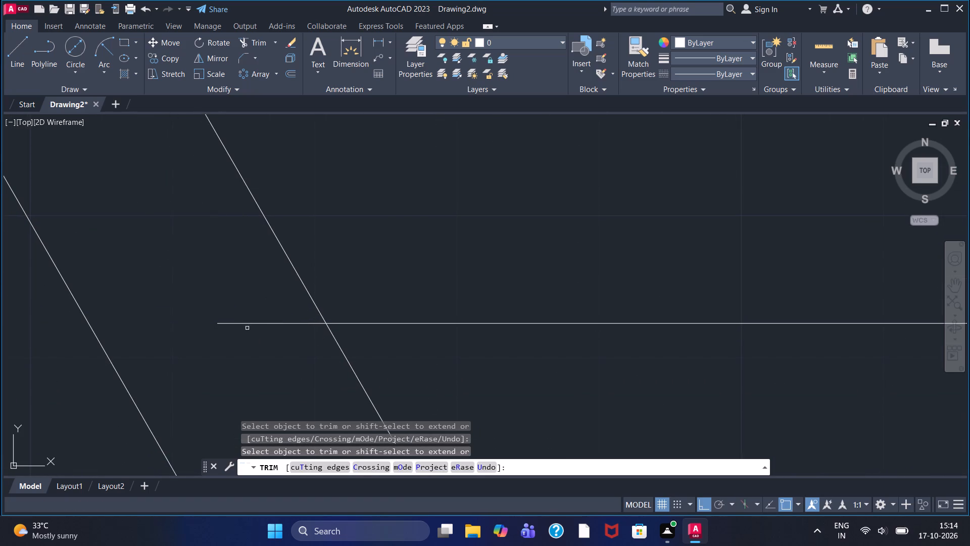
{"action": "left_click", "coordinate": [254, 322]}
{"action": "left_click", "coordinate": [353, 374]}
Trim the overhanging ends where the inner lower-right chamfer crosses the inner right vertical line.
{"action": "scroll", "coordinate": [521, 383], "scroll_direction": "down", "scroll_amount": 3}
{"action": "scroll", "coordinate": [716, 334], "scroll_direction": "down", "scroll_amount": 1}
{"action": "middle_click_drag", "start_coordinate": [717, 307], "coordinate": [512, 292]}
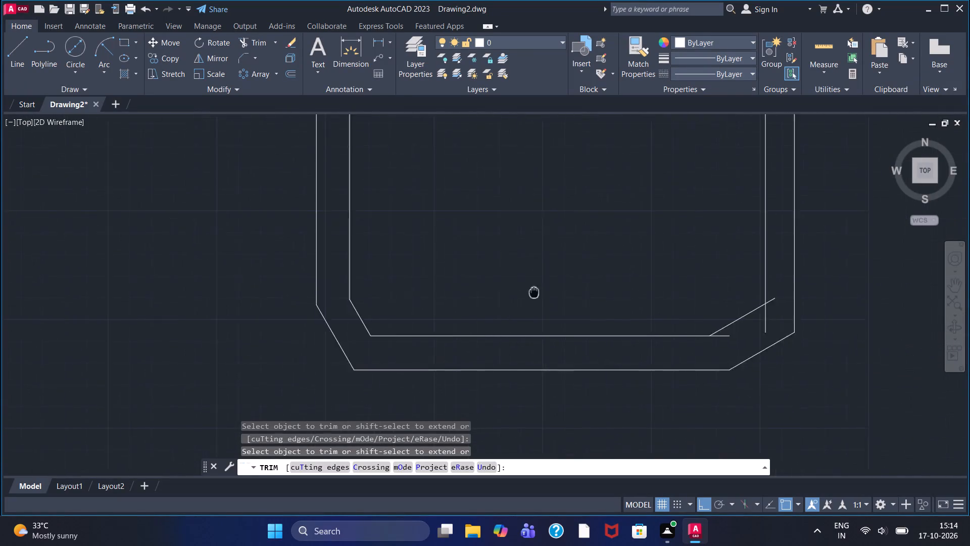
{"action": "middle_click_drag", "start_coordinate": [512, 292], "coordinate": [443, 295]}
{"action": "scroll", "coordinate": [652, 327], "scroll_direction": "up", "scroll_amount": 3}
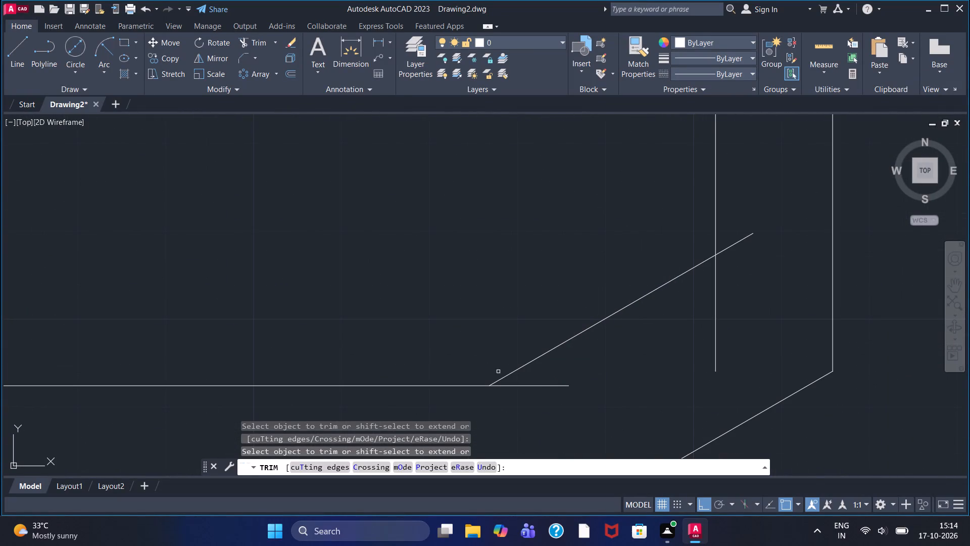
{"action": "left_click", "coordinate": [716, 303]}
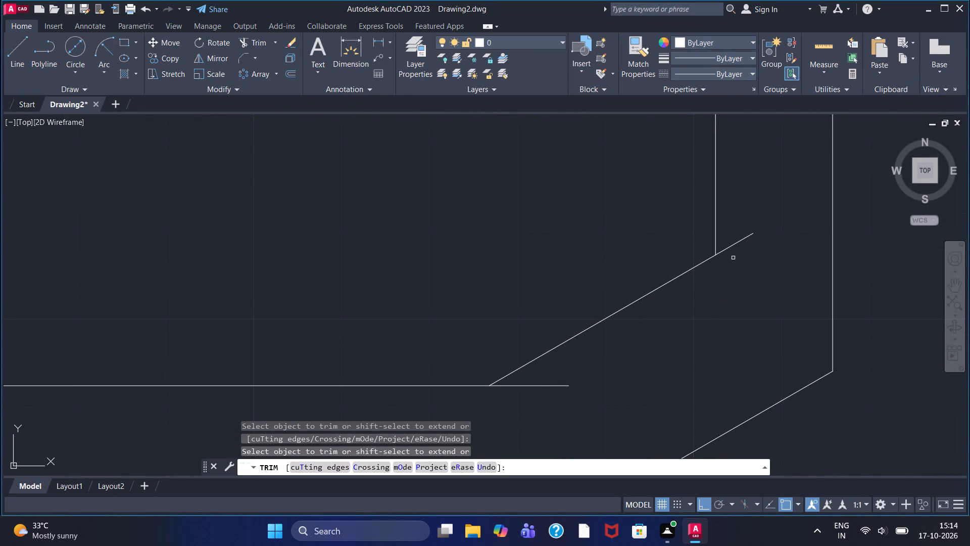
{"action": "left_click", "coordinate": [733, 246]}
With Ortho off, draw a helper line continuing the inner lower-right chamfer from its lower end past the inner bottom line.
{"action": "scroll", "coordinate": [477, 385], "scroll_direction": "up", "scroll_amount": 3}
{"action": "scroll", "coordinate": [523, 407], "scroll_direction": "up", "scroll_amount": 3}
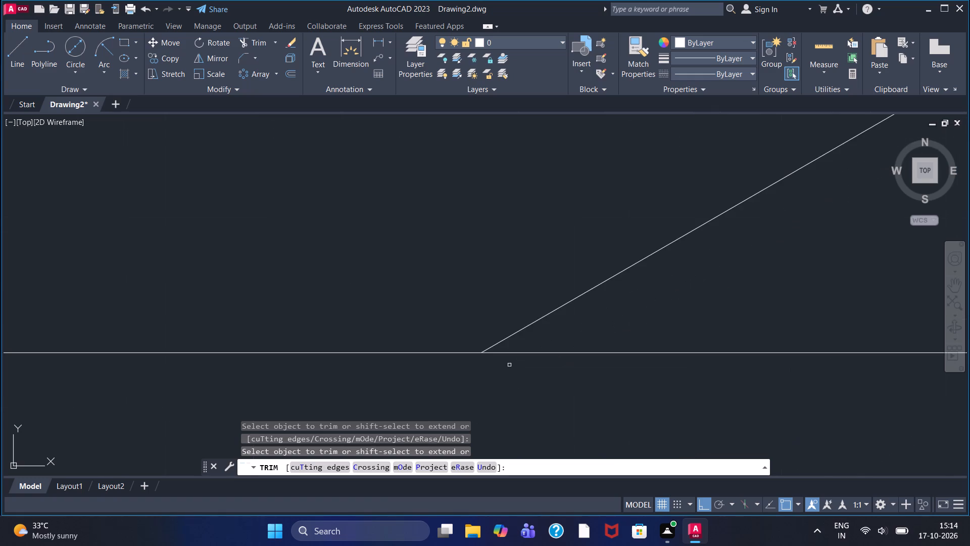
{"action": "scroll", "coordinate": [504, 359], "scroll_direction": "up", "scroll_amount": 3}
{"action": "scroll", "coordinate": [450, 343], "scroll_direction": "up", "scroll_amount": 3}
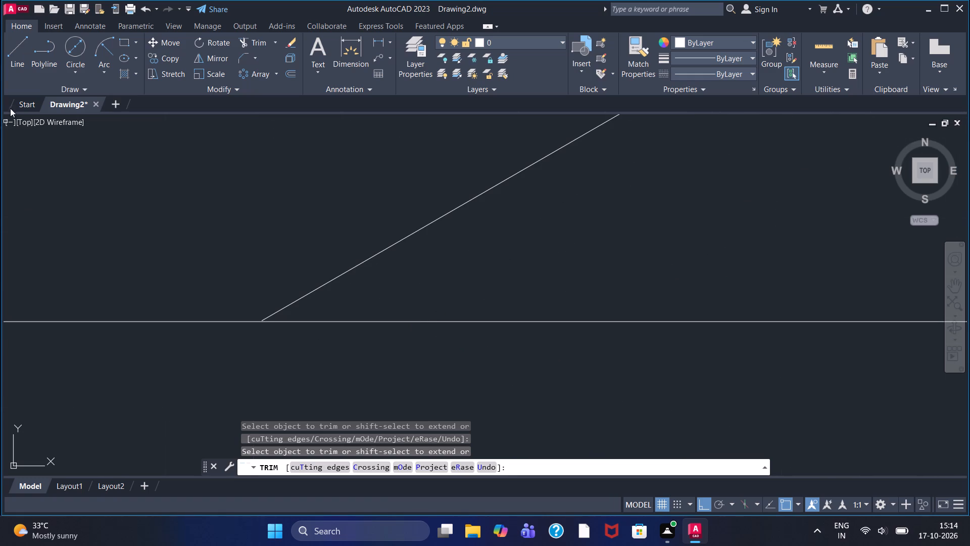
{"action": "left_click", "coordinate": [20, 66]}
{"action": "left_click", "coordinate": [262, 317]}
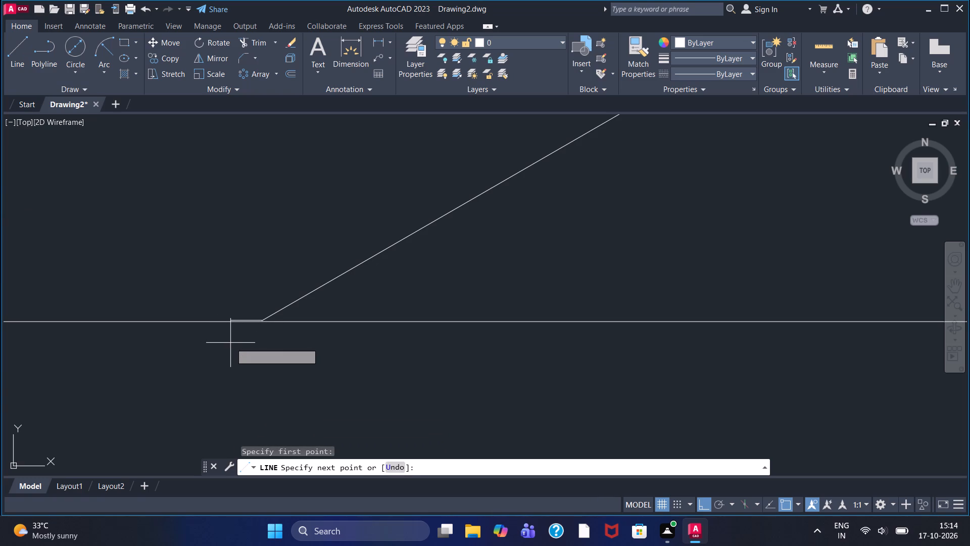
{"action": "key", "text": "F8"}
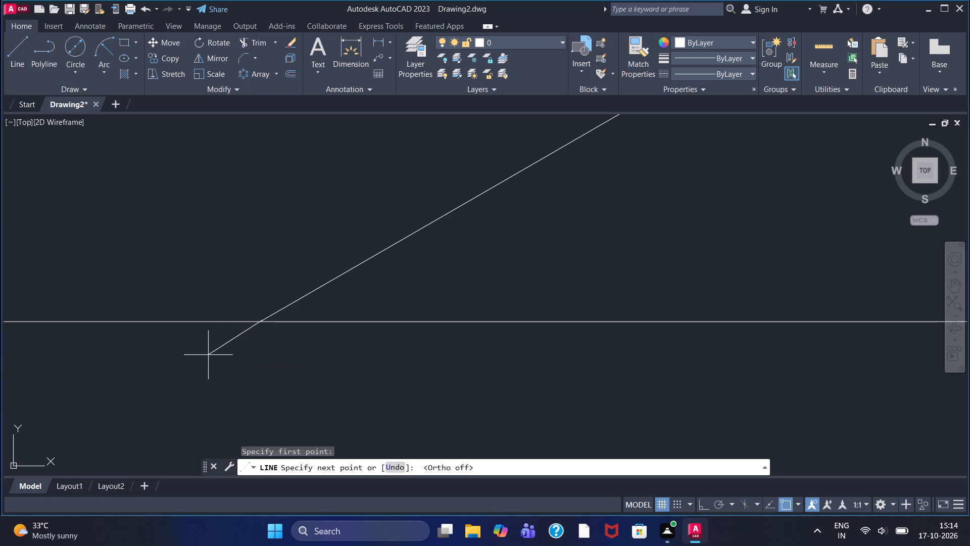
{"action": "left_click", "coordinate": [147, 385]}
{"action": "right_click", "coordinate": [140, 366]}
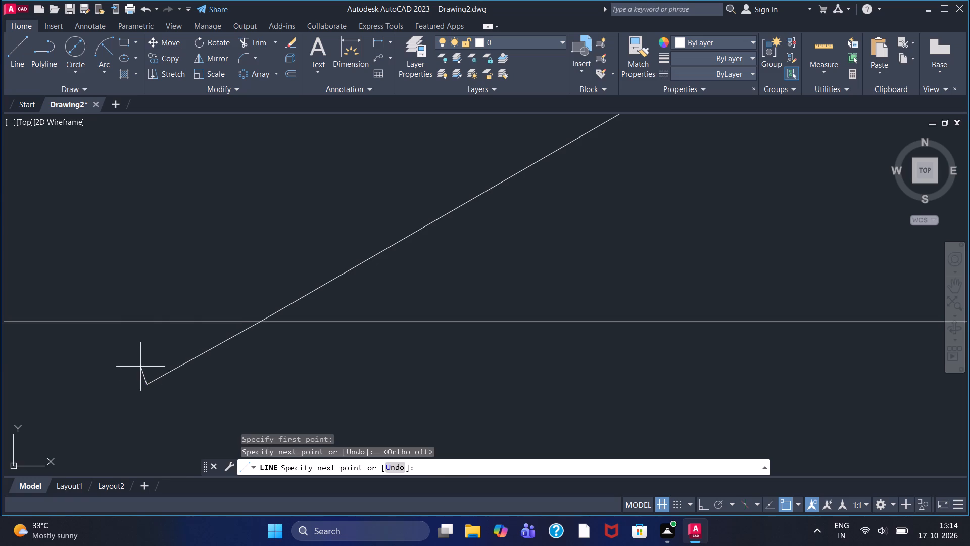
{"action": "left_click", "coordinate": [152, 373]}
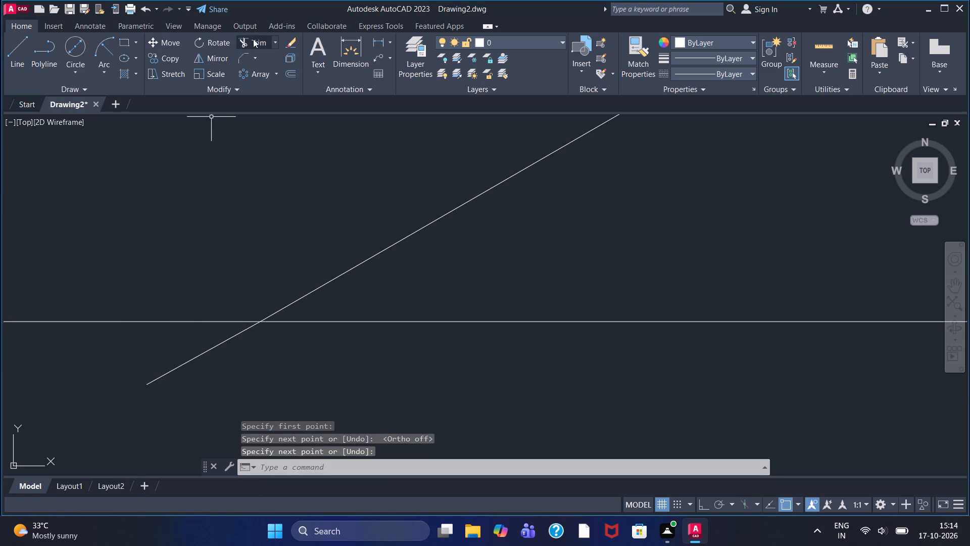
Trim the inner bottom line's overhang beyond the lower-right chamfer and remove the helper line below it.
{"action": "left_click", "coordinate": [253, 39]}
{"action": "left_click", "coordinate": [278, 322]}
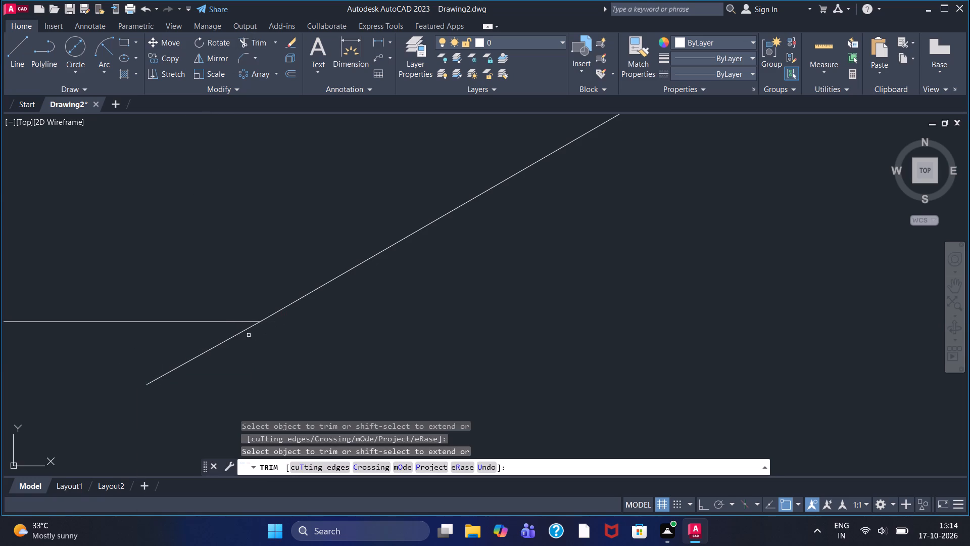
{"action": "left_click", "coordinate": [247, 328]}
{"action": "scroll", "coordinate": [267, 341], "scroll_direction": "up", "scroll_amount": 2}
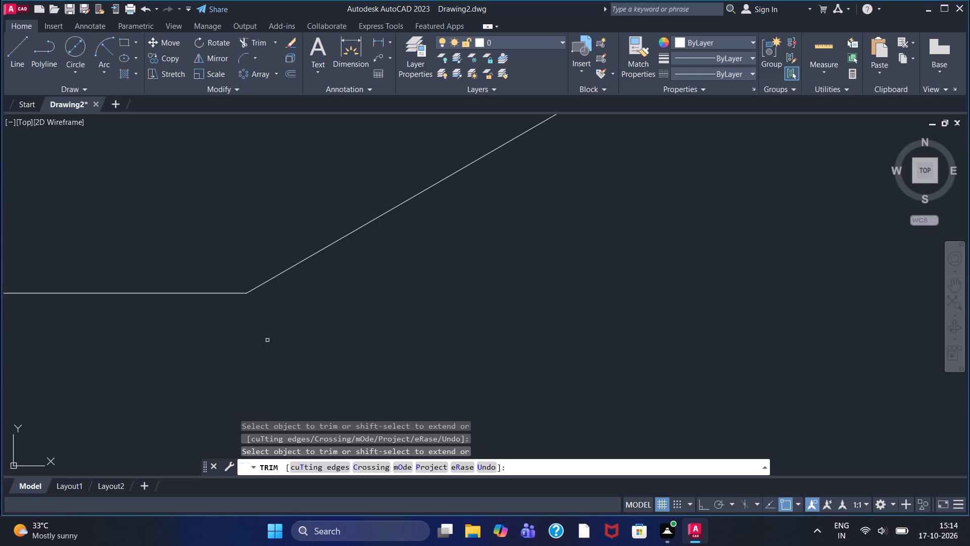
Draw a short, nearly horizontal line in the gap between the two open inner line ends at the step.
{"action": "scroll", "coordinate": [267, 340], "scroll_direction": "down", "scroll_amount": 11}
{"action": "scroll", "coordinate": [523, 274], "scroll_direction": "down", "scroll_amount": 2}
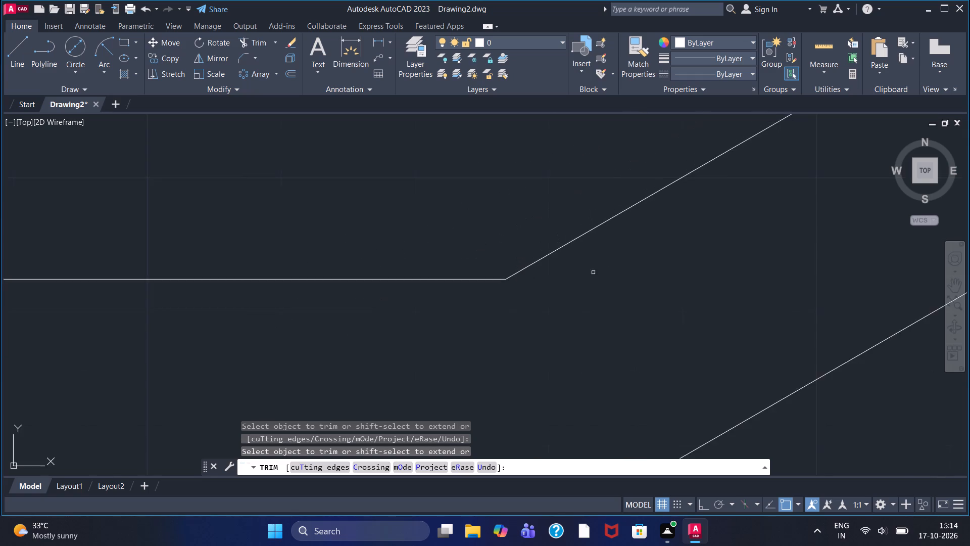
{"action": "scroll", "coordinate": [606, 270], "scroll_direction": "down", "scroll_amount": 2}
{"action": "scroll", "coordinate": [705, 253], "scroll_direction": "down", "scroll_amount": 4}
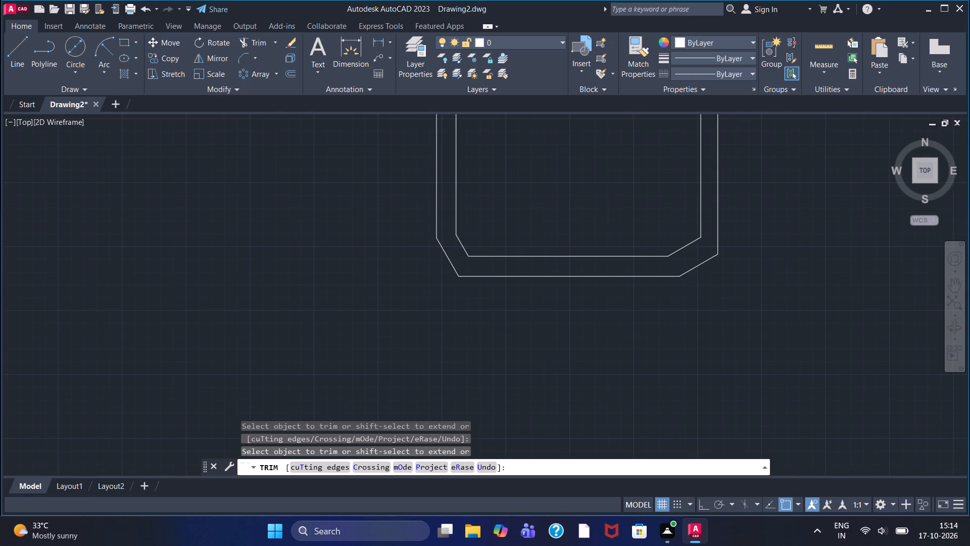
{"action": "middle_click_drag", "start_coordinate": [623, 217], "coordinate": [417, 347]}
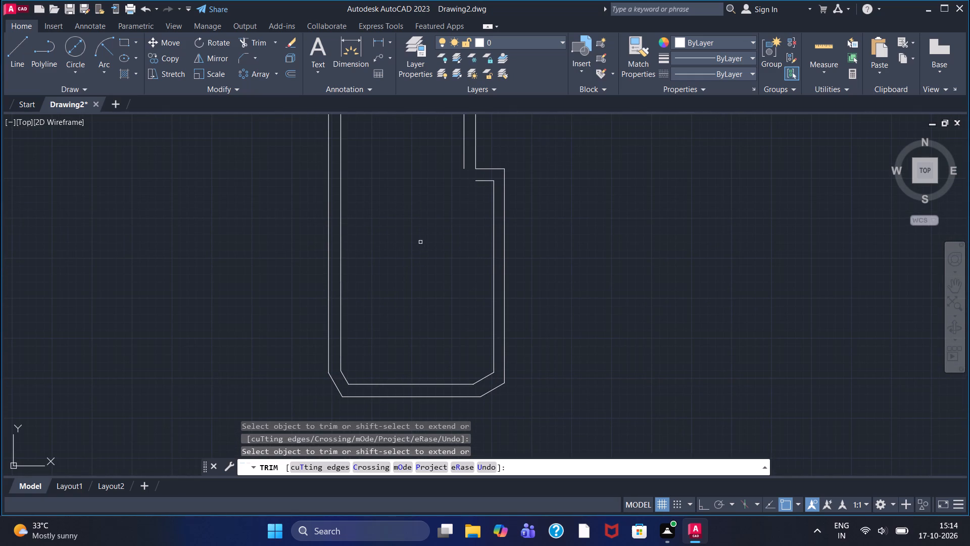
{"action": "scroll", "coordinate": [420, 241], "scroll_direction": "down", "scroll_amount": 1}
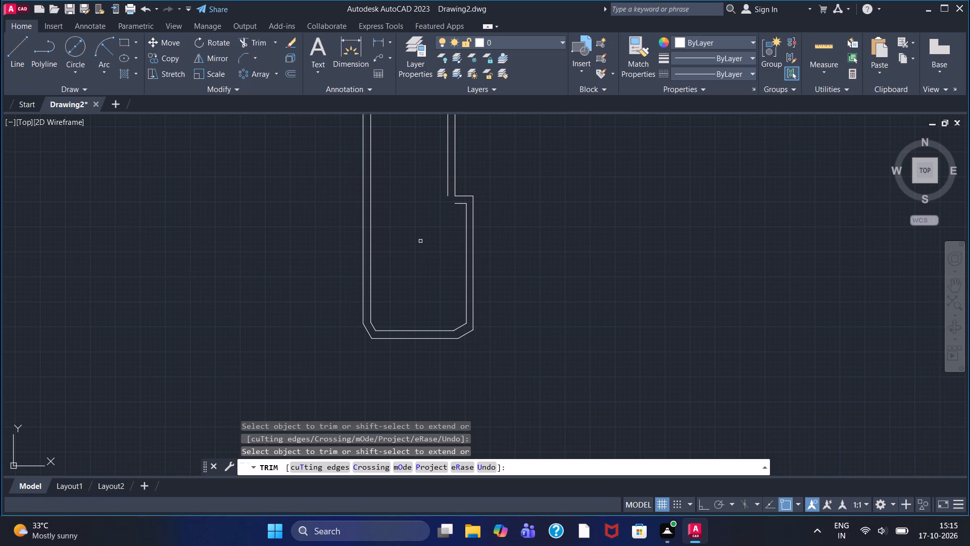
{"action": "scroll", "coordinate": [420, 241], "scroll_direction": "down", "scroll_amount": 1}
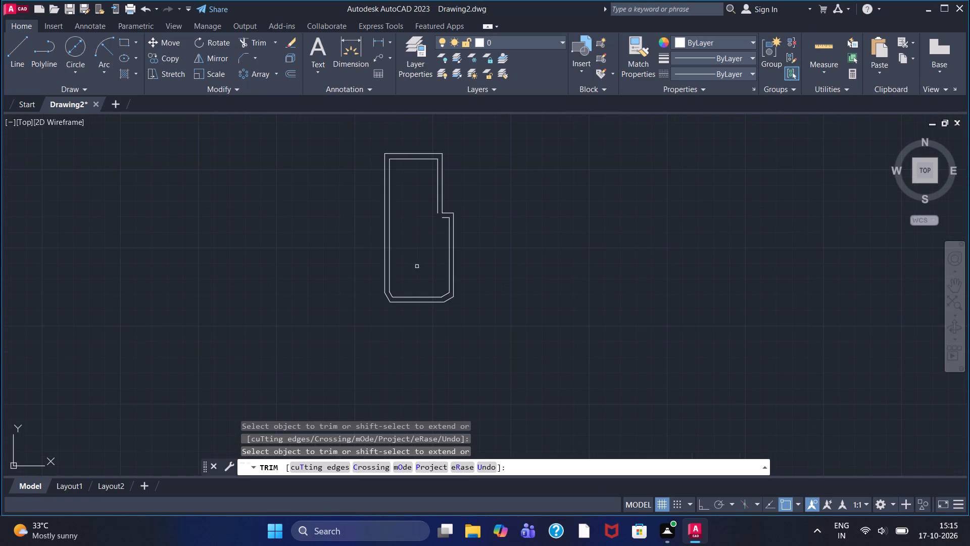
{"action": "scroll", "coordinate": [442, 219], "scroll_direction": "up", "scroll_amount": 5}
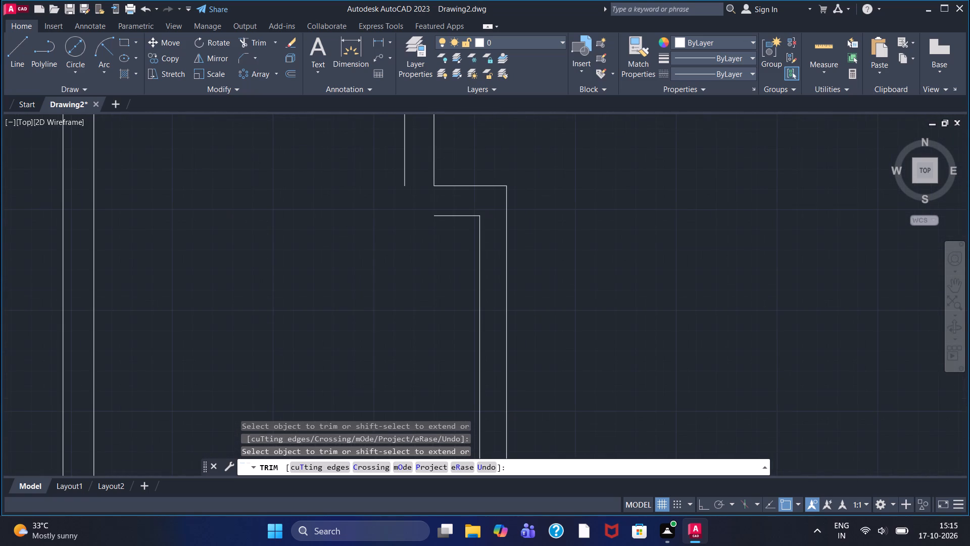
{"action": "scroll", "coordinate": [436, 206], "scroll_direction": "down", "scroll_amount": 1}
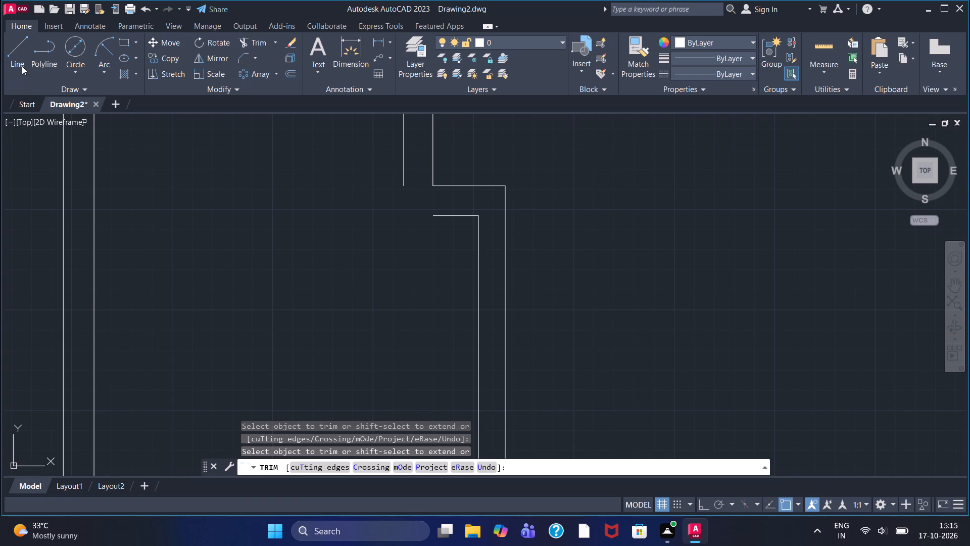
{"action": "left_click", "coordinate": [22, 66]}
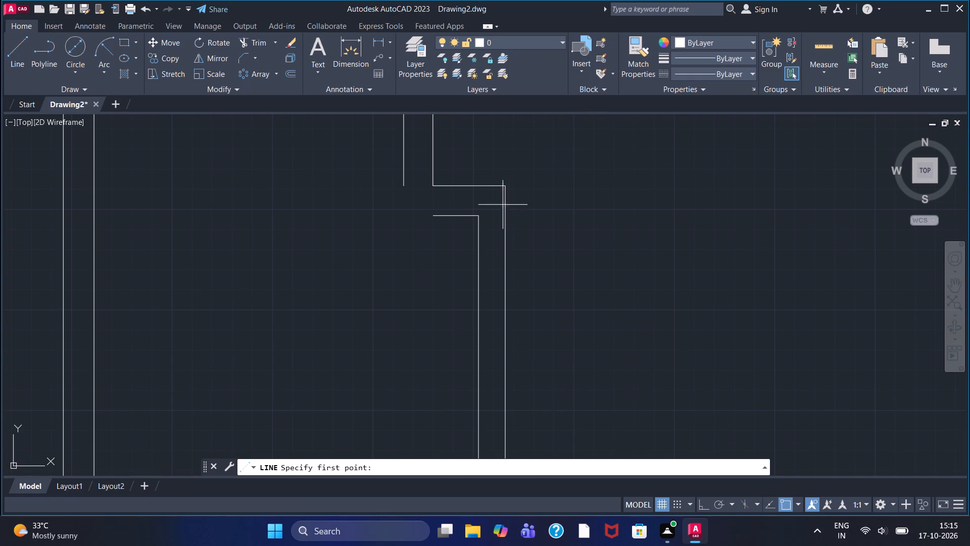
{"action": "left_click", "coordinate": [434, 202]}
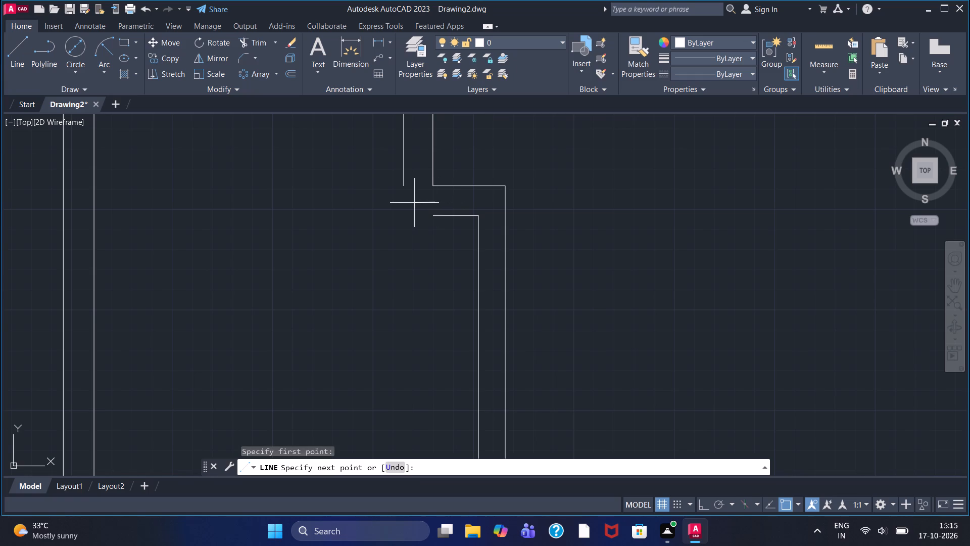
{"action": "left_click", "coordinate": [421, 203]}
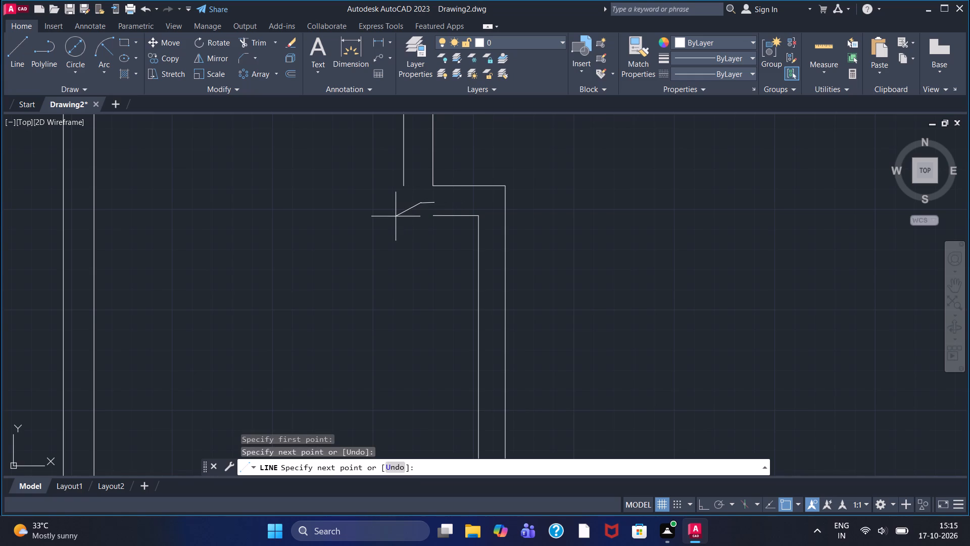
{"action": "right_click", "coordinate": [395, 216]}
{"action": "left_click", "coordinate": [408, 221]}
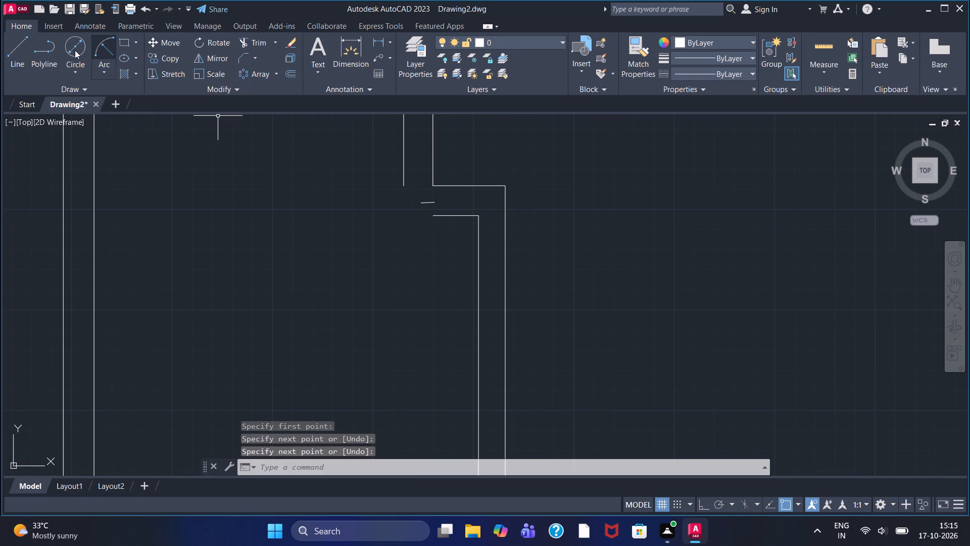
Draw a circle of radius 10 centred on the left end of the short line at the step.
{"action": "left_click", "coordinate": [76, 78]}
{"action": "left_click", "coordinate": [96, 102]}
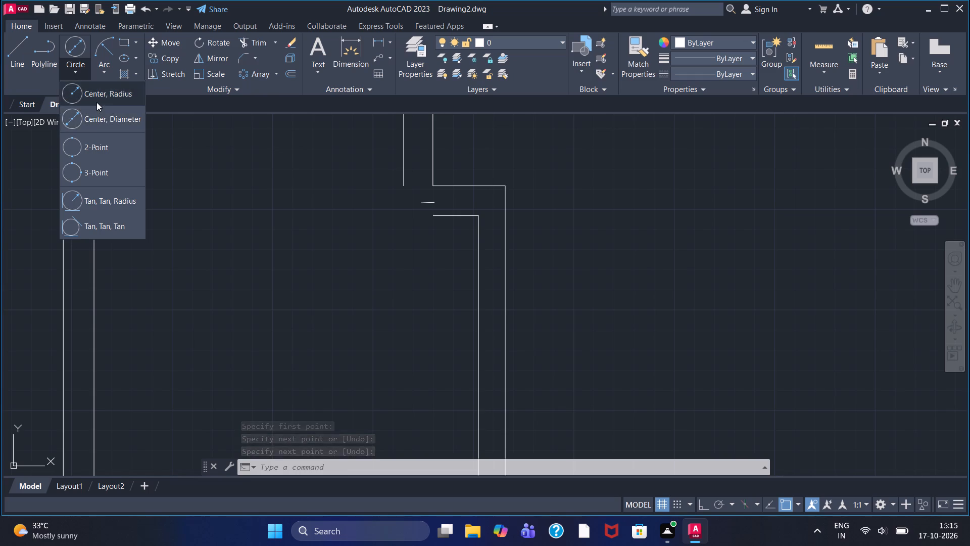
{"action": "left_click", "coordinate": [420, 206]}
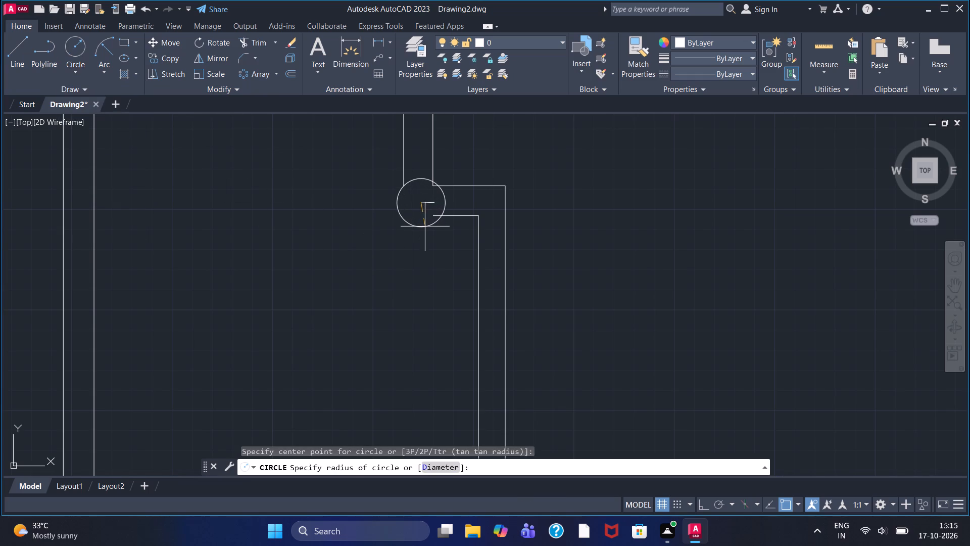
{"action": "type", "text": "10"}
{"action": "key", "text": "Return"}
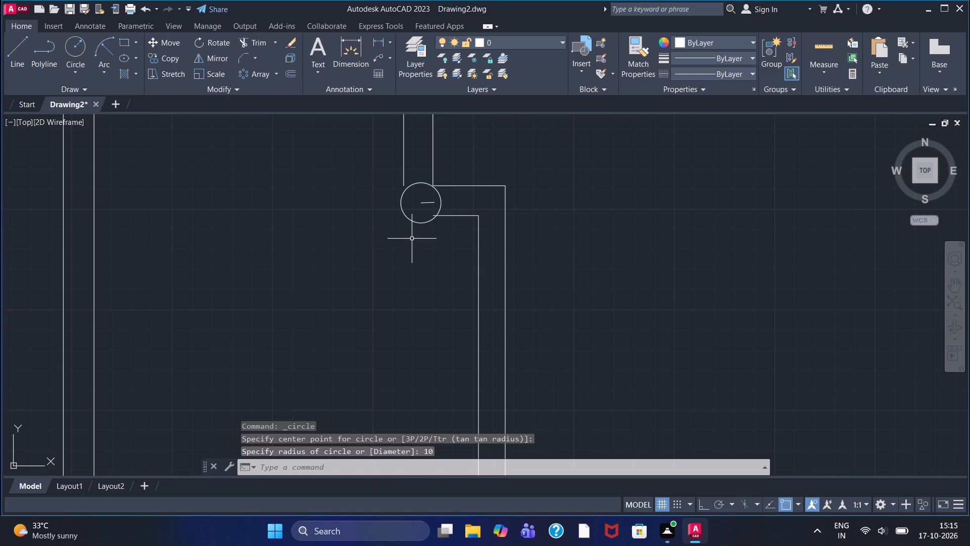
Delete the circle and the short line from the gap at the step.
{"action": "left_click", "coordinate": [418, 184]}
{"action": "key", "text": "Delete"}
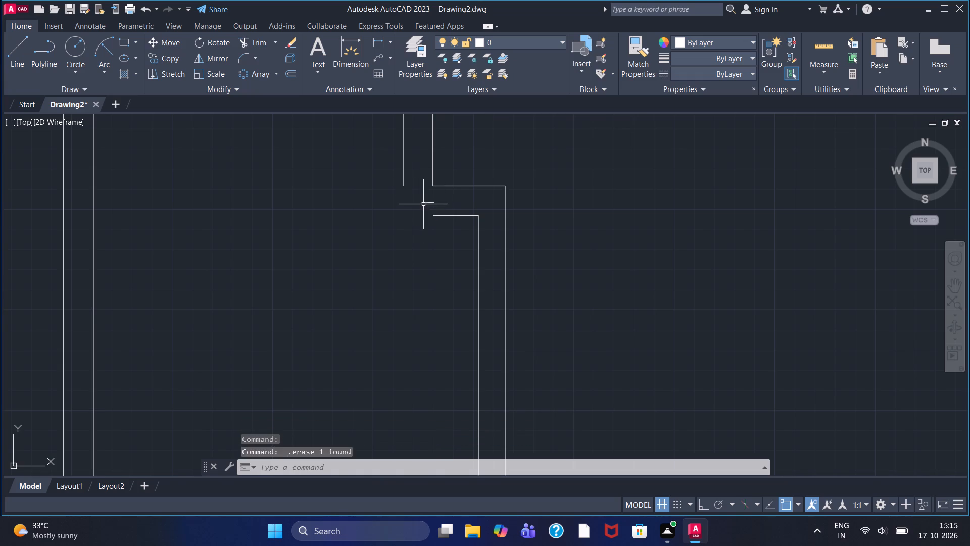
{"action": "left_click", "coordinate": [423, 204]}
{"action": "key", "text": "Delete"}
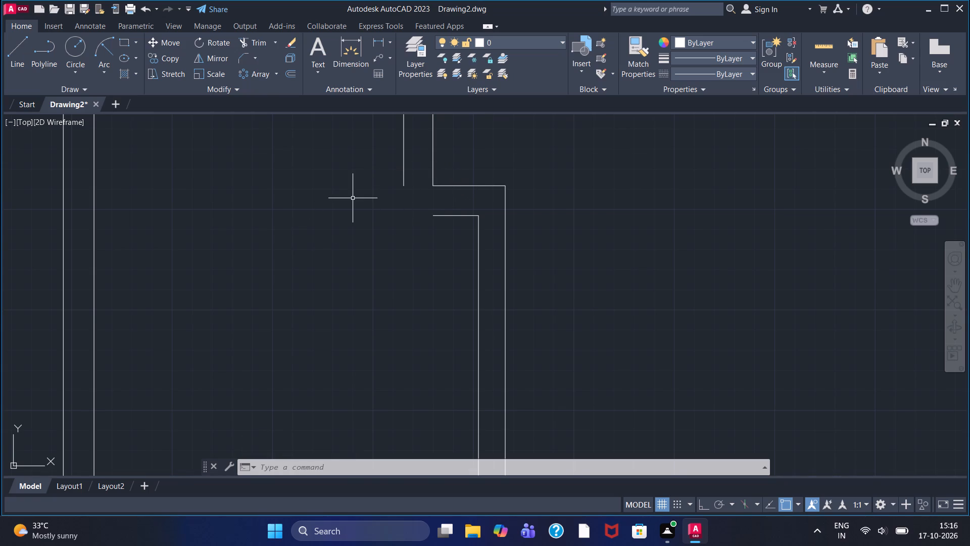
Draw a horizontal line 10 long inward from the outer outline's inside step corner, with Ortho on.
{"action": "left_click", "coordinate": [9, 62]}
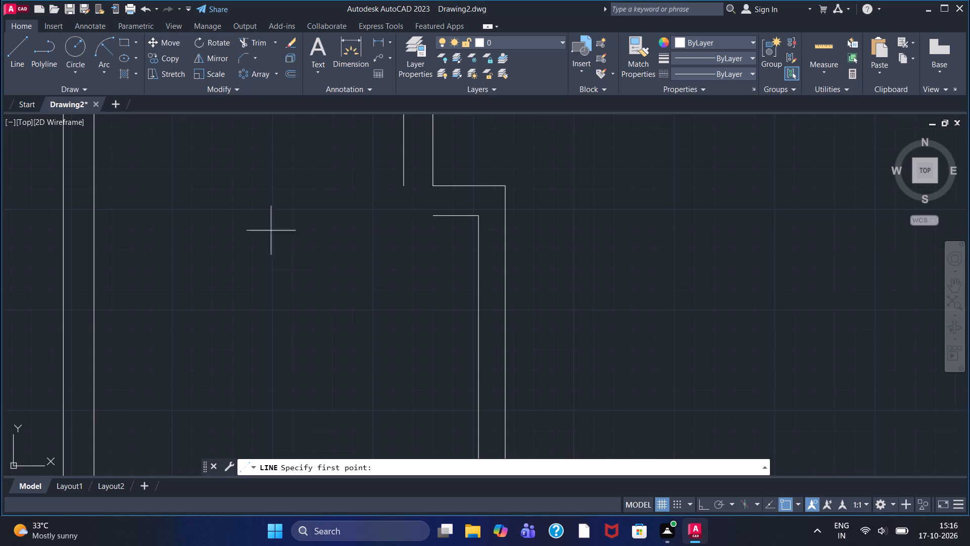
{"action": "key", "text": "F8"}
{"action": "left_click", "coordinate": [440, 186]}
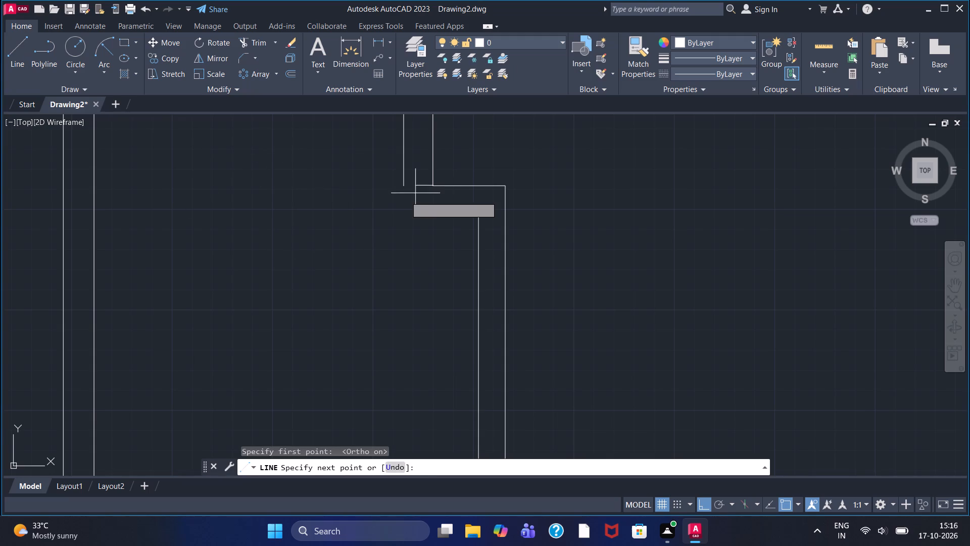
{"action": "type", "text": "10"}
{"action": "key", "text": "Return"}
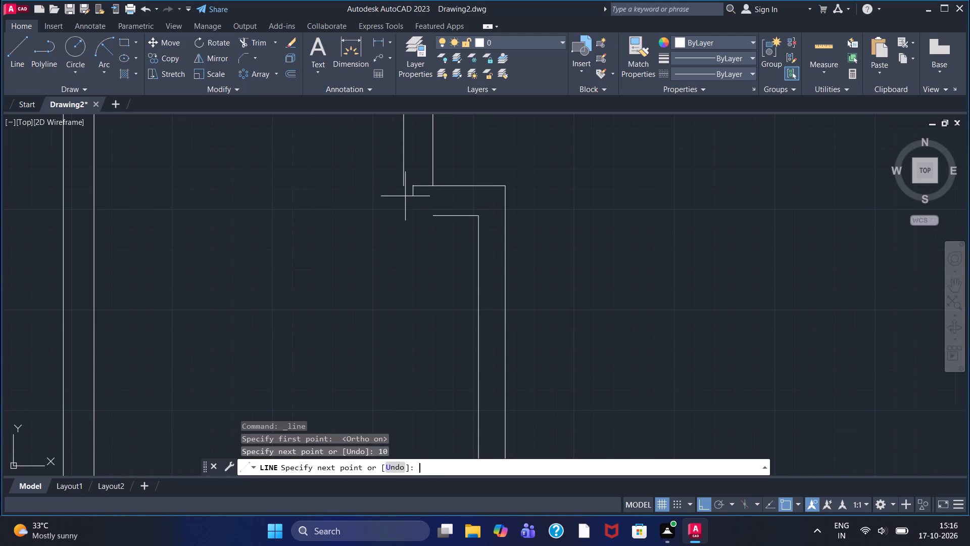
{"action": "right_click", "coordinate": [399, 225]}
{"action": "left_click", "coordinate": [421, 228]}
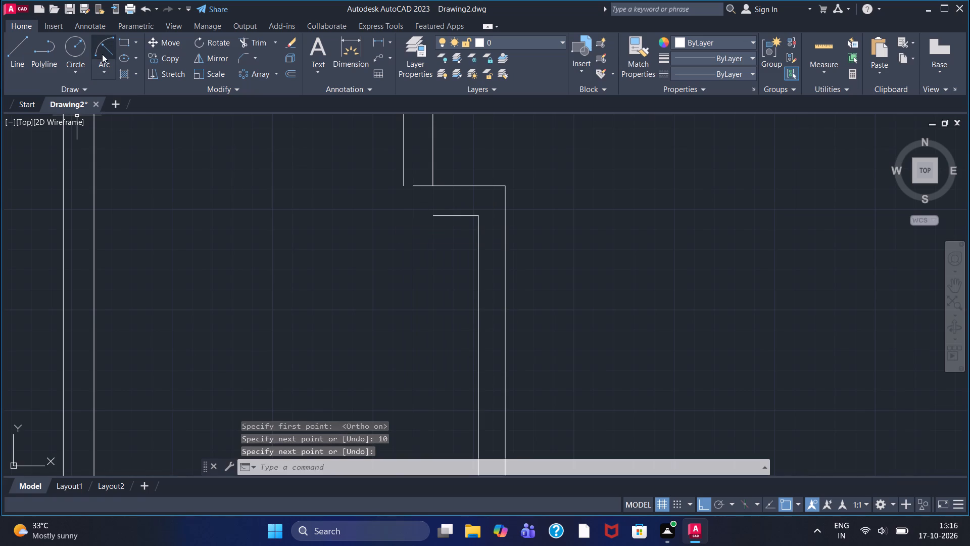
Draw a circle of radius 10 centred on the free end of the 10-long line at the step.
{"action": "left_click", "coordinate": [85, 46]}
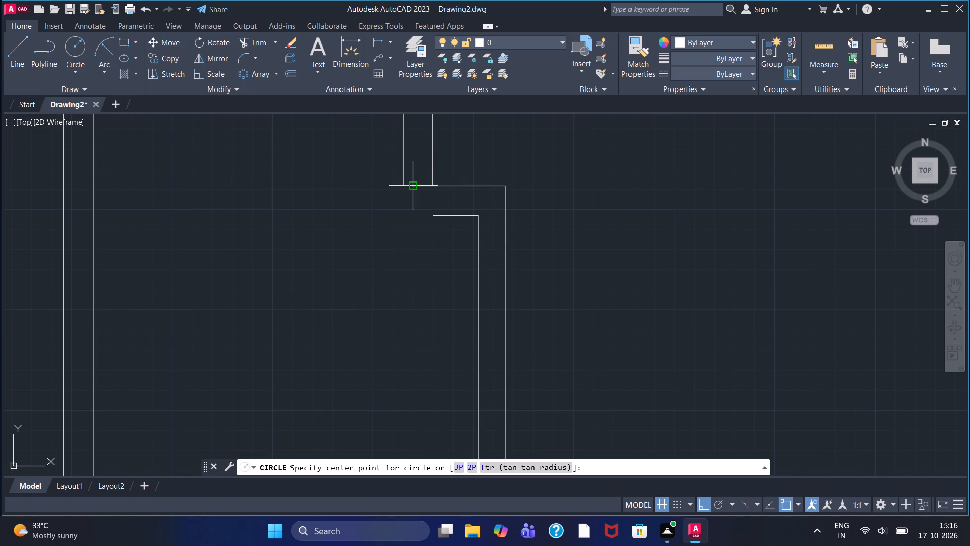
{"action": "left_click", "coordinate": [414, 185]}
{"action": "type", "text": "10"}
{"action": "key", "text": "Return"}
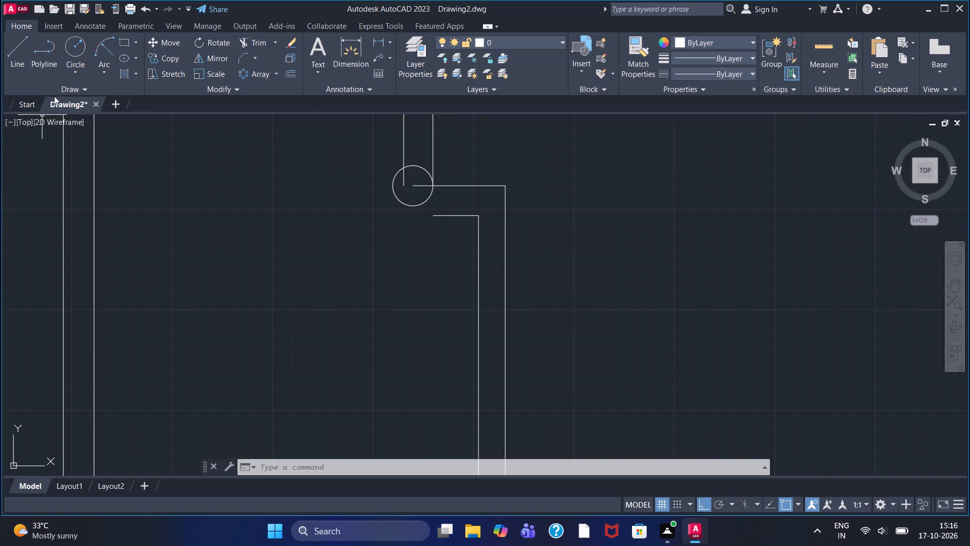
Draw a horizontal line from the circle's bottom quadrant toward the outer edge, ending just past the inner lower vertical line.
{"action": "left_click", "coordinate": [22, 49]}
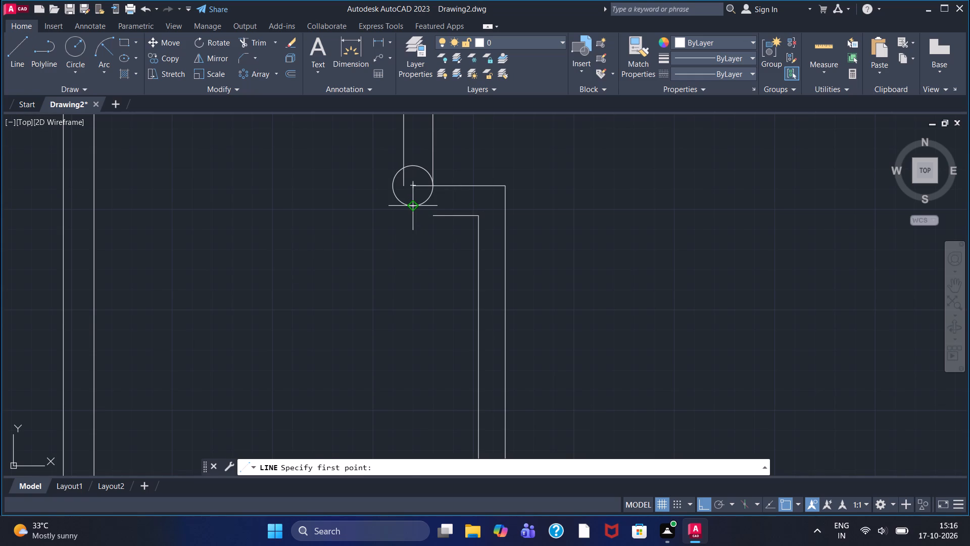
{"action": "left_click", "coordinate": [411, 208]}
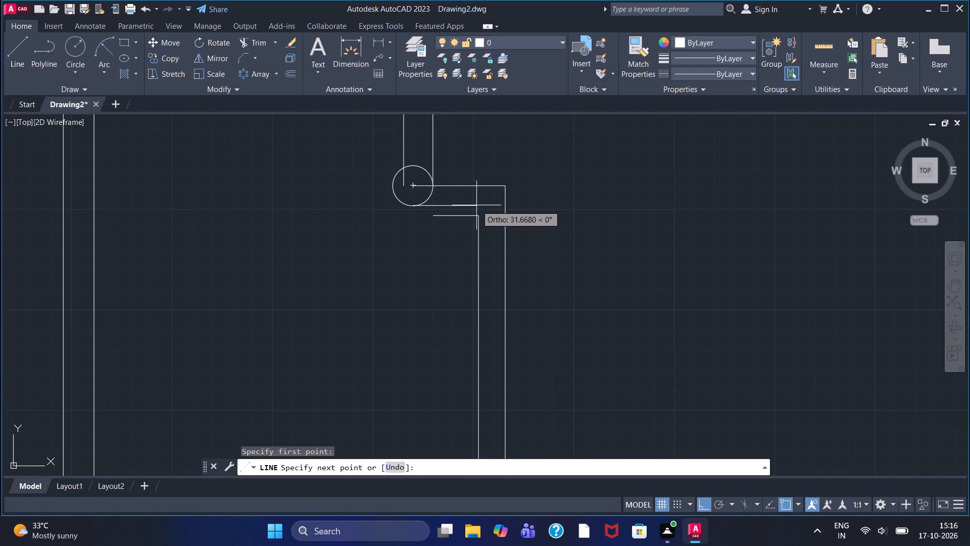
{"action": "left_click", "coordinate": [486, 203]}
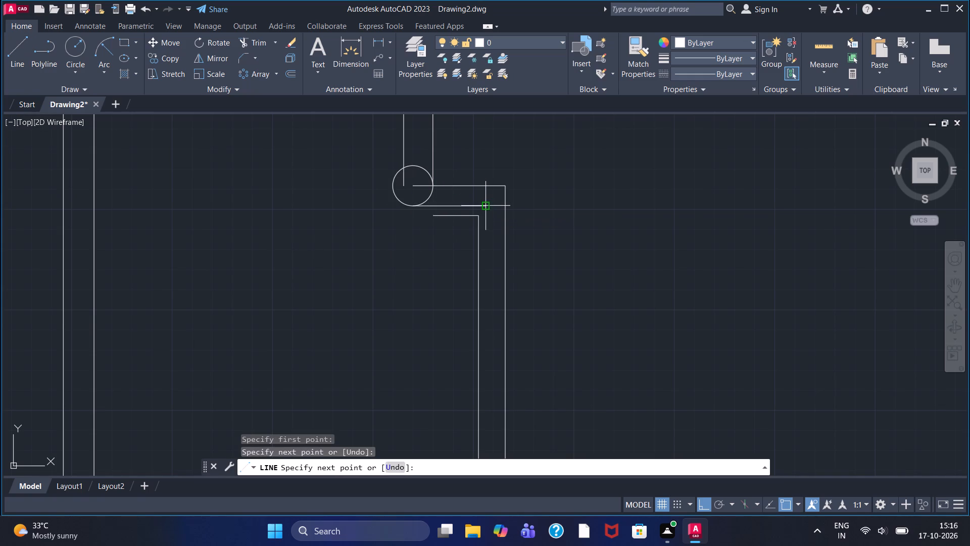
{"action": "right_click", "coordinate": [499, 229]}
{"action": "left_click", "coordinate": [506, 234]}
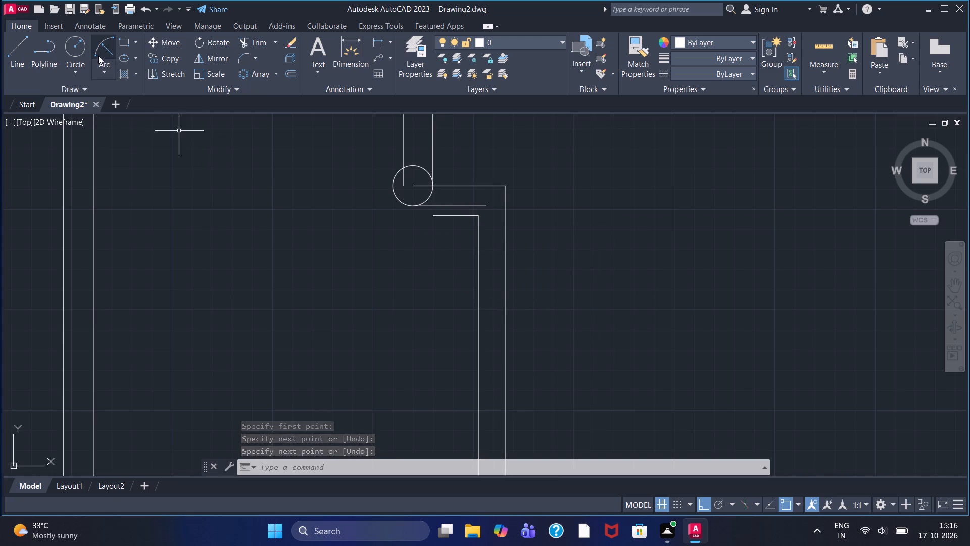
Remove the old short horizontal inner line just below the new one with Trim.
{"action": "left_click", "coordinate": [246, 45]}
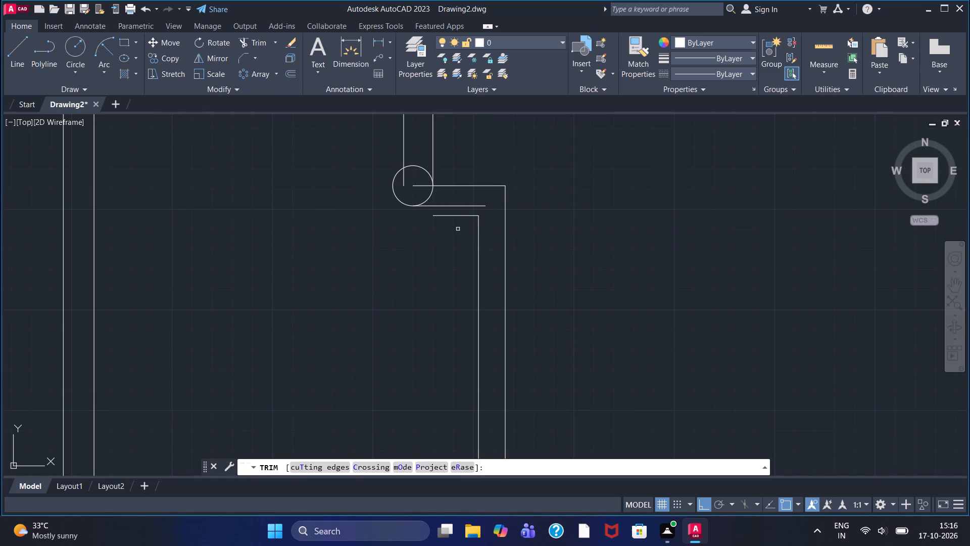
{"action": "left_click", "coordinate": [460, 215]}
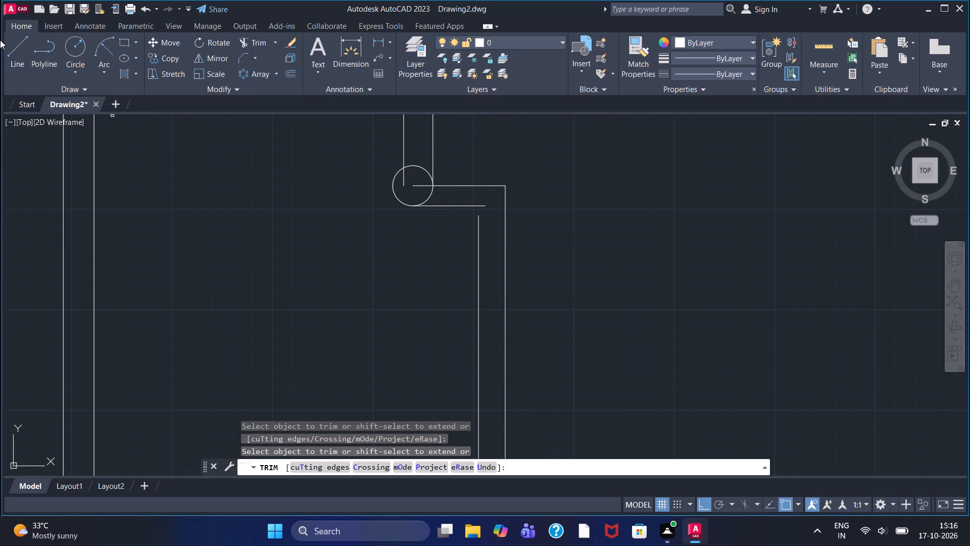
Draw a line about 30 long upward from the inner lower vertical line and trim both overhangs to form a square corner with the new horizontal line.
{"action": "left_click", "coordinate": [15, 49]}
{"action": "left_click", "coordinate": [483, 212]}
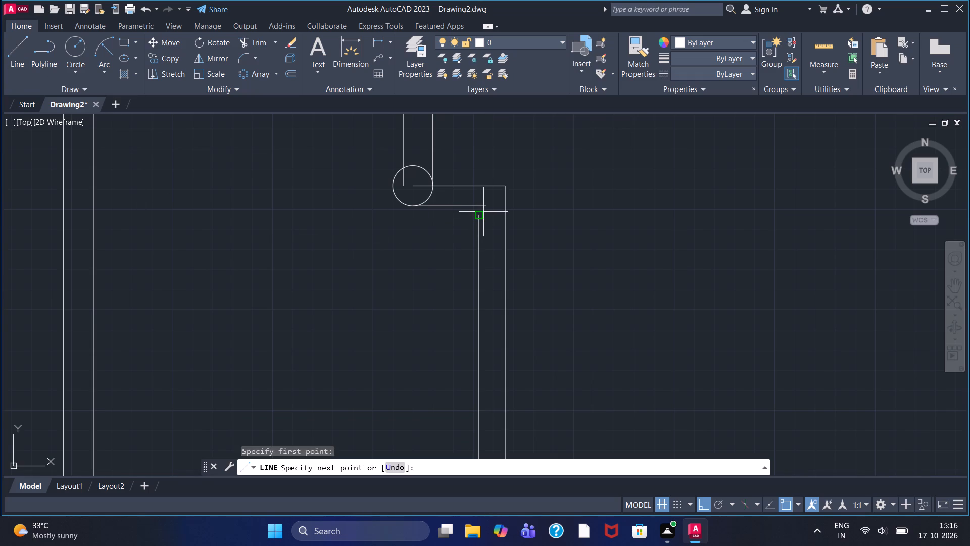
{"action": "left_click", "coordinate": [474, 154]}
{"action": "right_click", "coordinate": [474, 154]}
{"action": "left_click", "coordinate": [493, 159]}
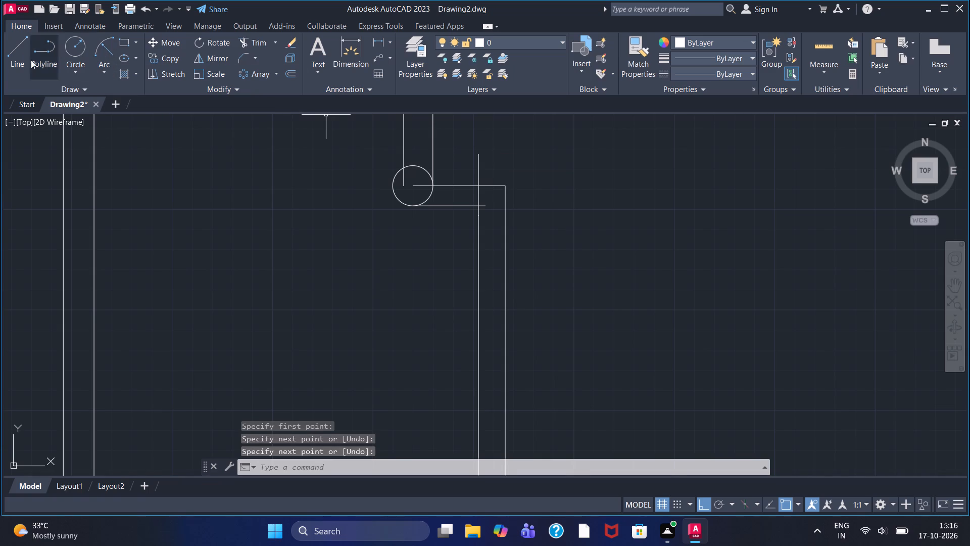
{"action": "left_click", "coordinate": [248, 40]}
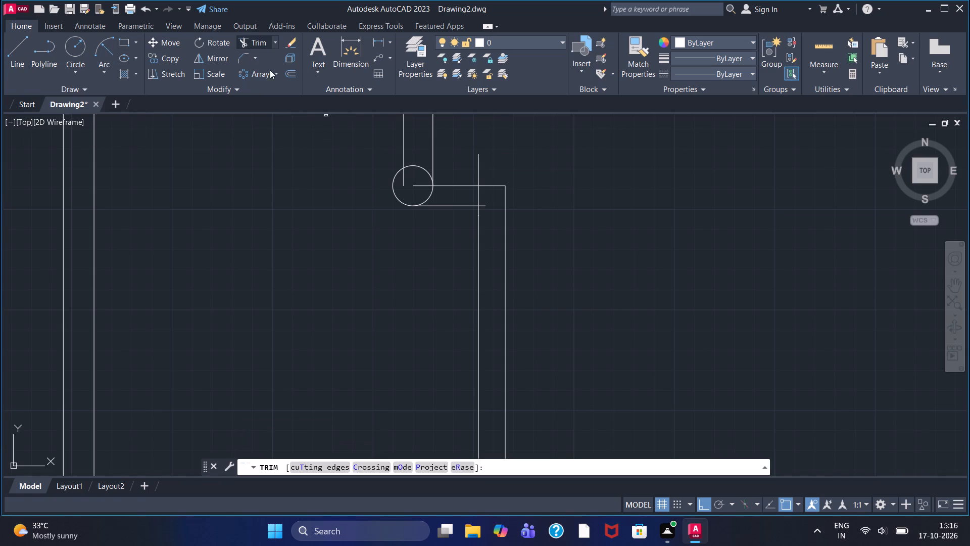
{"action": "left_click", "coordinate": [478, 166]}
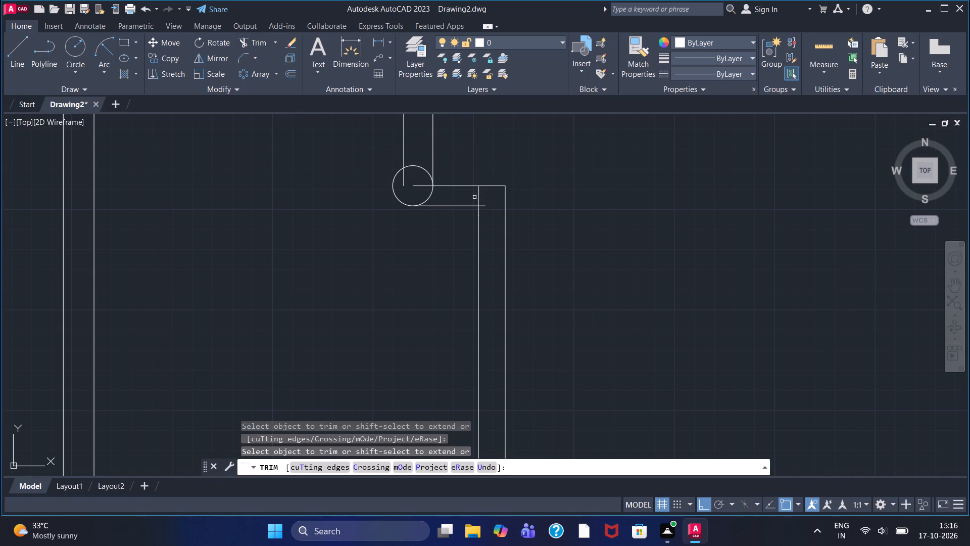
{"action": "left_click", "coordinate": [478, 197]}
{"action": "double_click", "coordinate": [482, 207]}
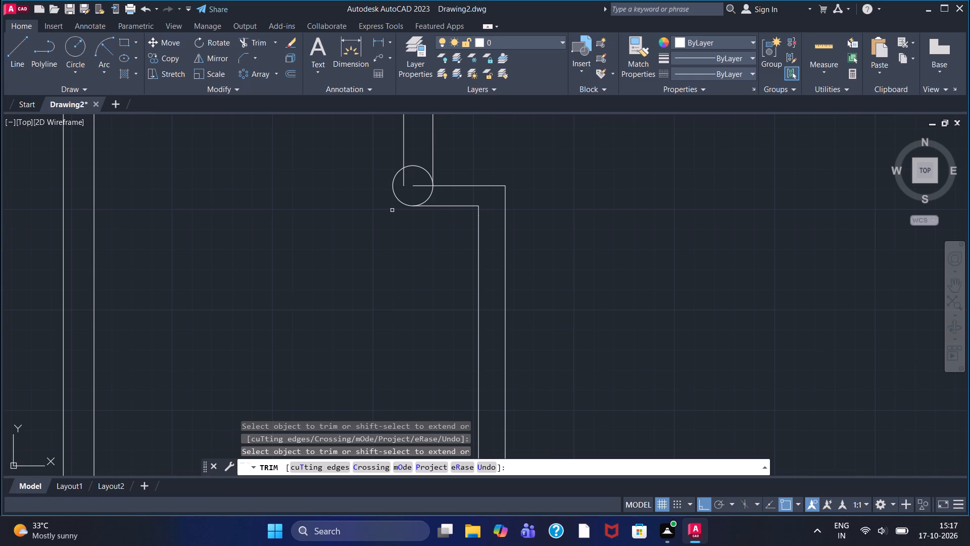
Trim the circle's upper and outer-side arcs, the 10-long helper line and the inner vertical's end, leaving a rounded relief at the step.
{"action": "scroll", "coordinate": [397, 207], "scroll_direction": "down", "scroll_amount": 1}
{"action": "scroll", "coordinate": [397, 207], "scroll_direction": "up", "scroll_amount": 1}
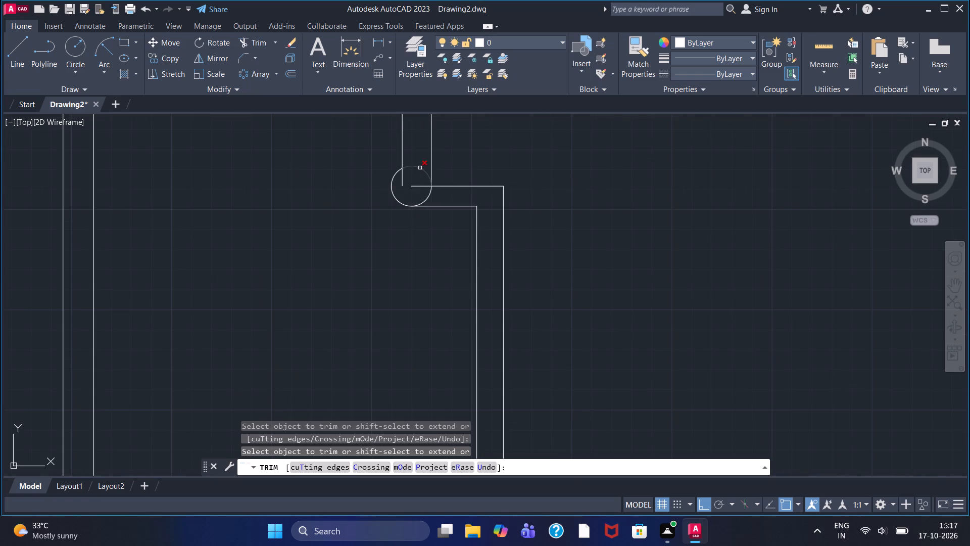
{"action": "left_click", "coordinate": [420, 168]}
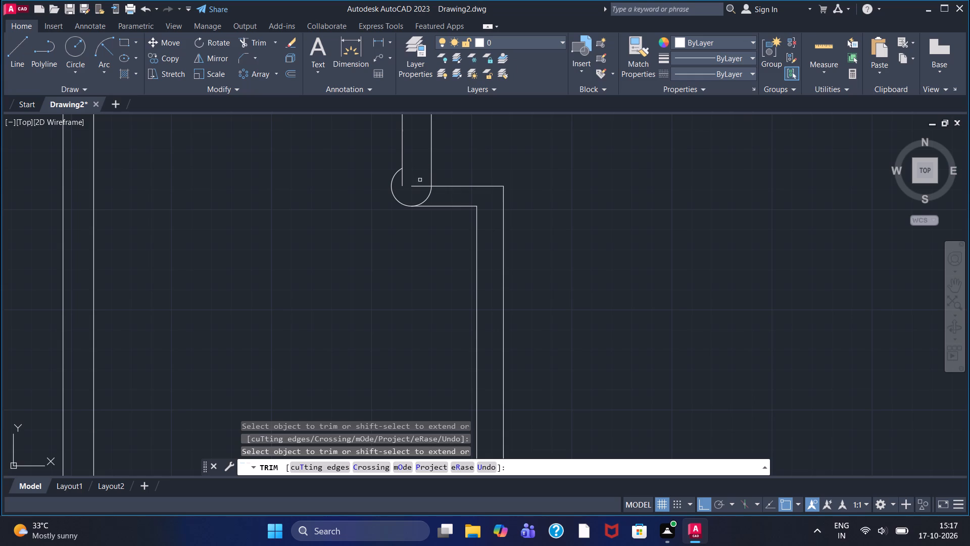
{"action": "left_click", "coordinate": [420, 187]}
{"action": "left_click", "coordinate": [404, 180]}
{"action": "left_click", "coordinate": [427, 199]}
Draw a line from the outer outline's upper-right corner 33 down along the edge and 17 inward.
{"action": "scroll", "coordinate": [424, 185], "scroll_direction": "down", "scroll_amount": 1}
{"action": "scroll", "coordinate": [424, 185], "scroll_direction": "up", "scroll_amount": 2}
{"action": "scroll", "coordinate": [424, 185], "scroll_direction": "down", "scroll_amount": 3}
{"action": "middle_click_drag", "start_coordinate": [424, 185], "coordinate": [397, 240]}
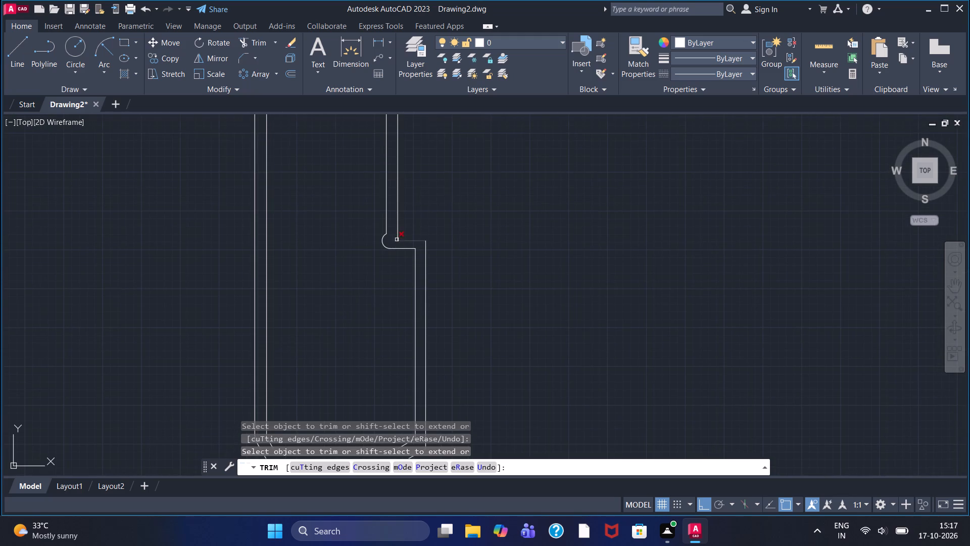
{"action": "scroll", "coordinate": [466, 199], "scroll_direction": "down", "scroll_amount": 1}
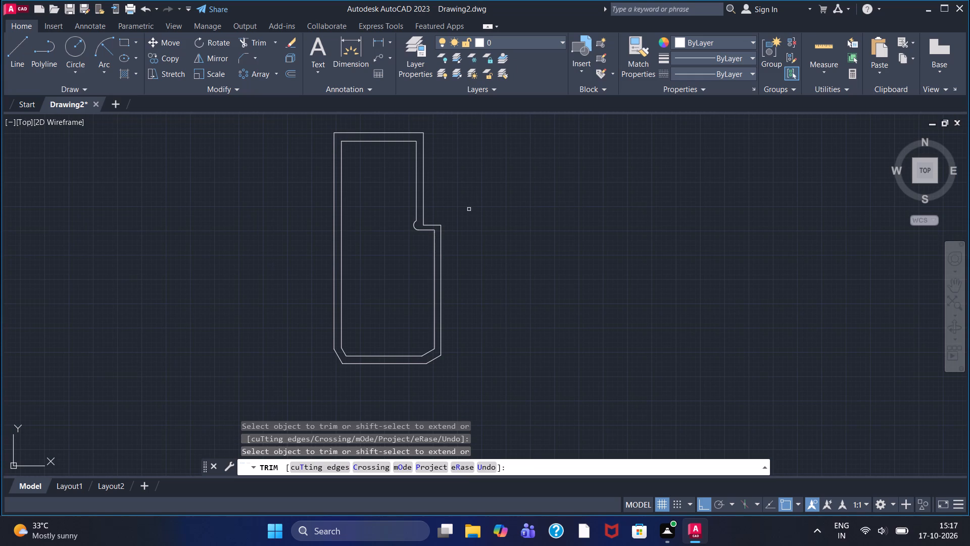
{"action": "middle_click_drag", "start_coordinate": [443, 149], "coordinate": [448, 181]}
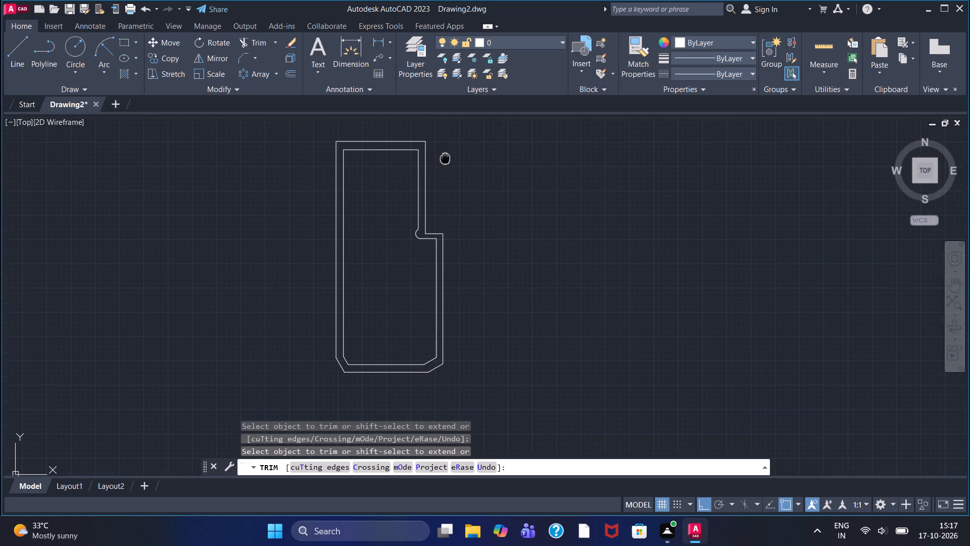
{"action": "middle_click_drag", "start_coordinate": [448, 181], "coordinate": [450, 193]}
{"action": "scroll", "coordinate": [450, 193], "scroll_direction": "up", "scroll_amount": 1}
{"action": "left_click", "coordinate": [12, 50]}
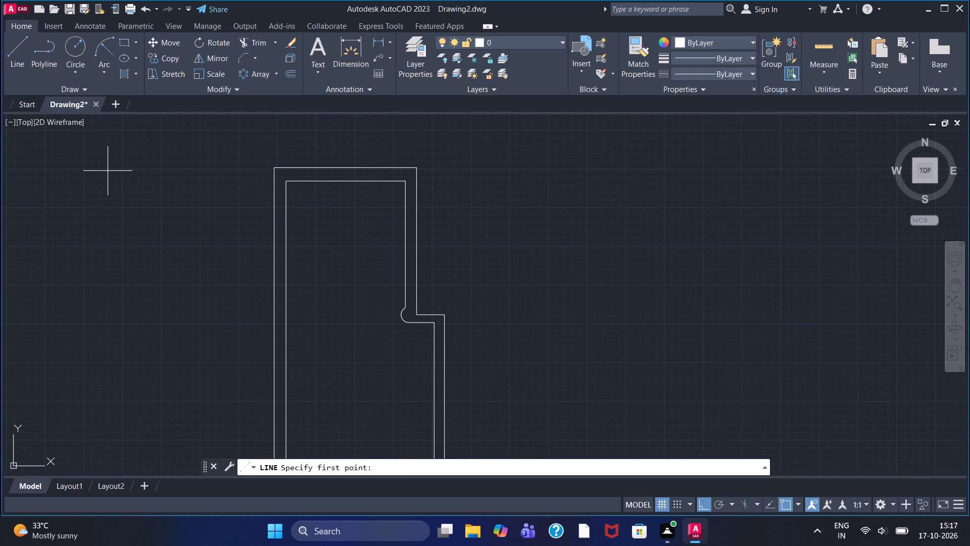
{"action": "left_click", "coordinate": [415, 166]}
{"action": "type", "text": "33"}
{"action": "key", "text": "Return"}
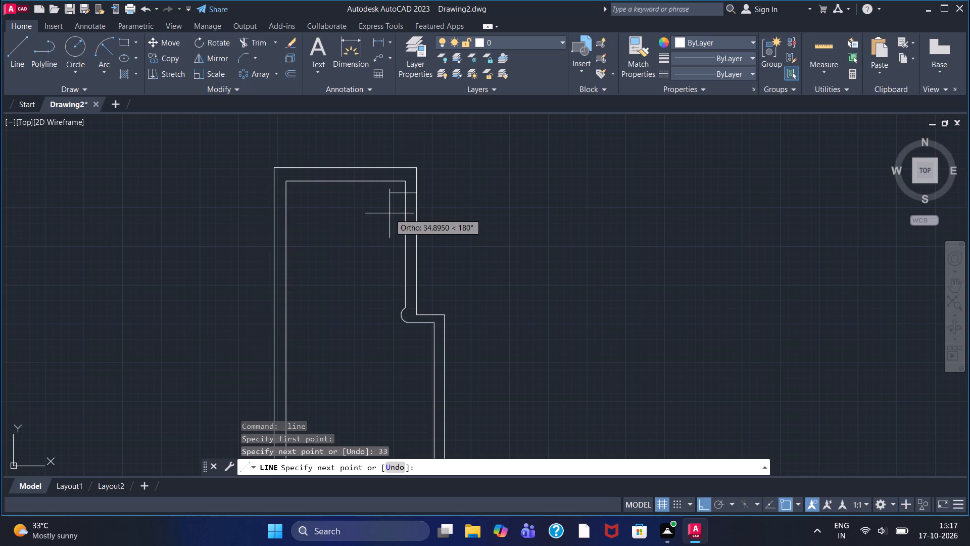
{"action": "type", "text": "17"}
{"action": "key", "text": "Return"}
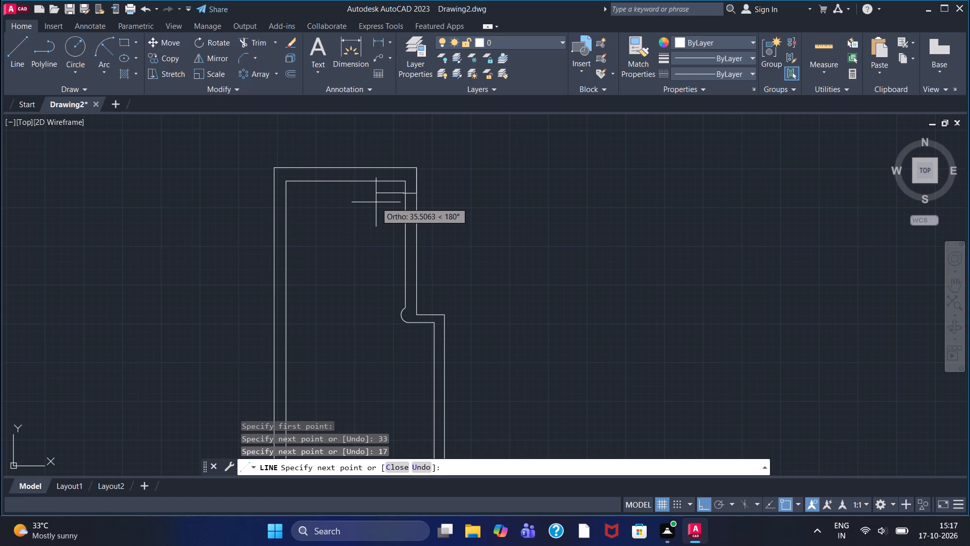
{"action": "right_click", "coordinate": [374, 223]}
{"action": "left_click", "coordinate": [392, 229]}
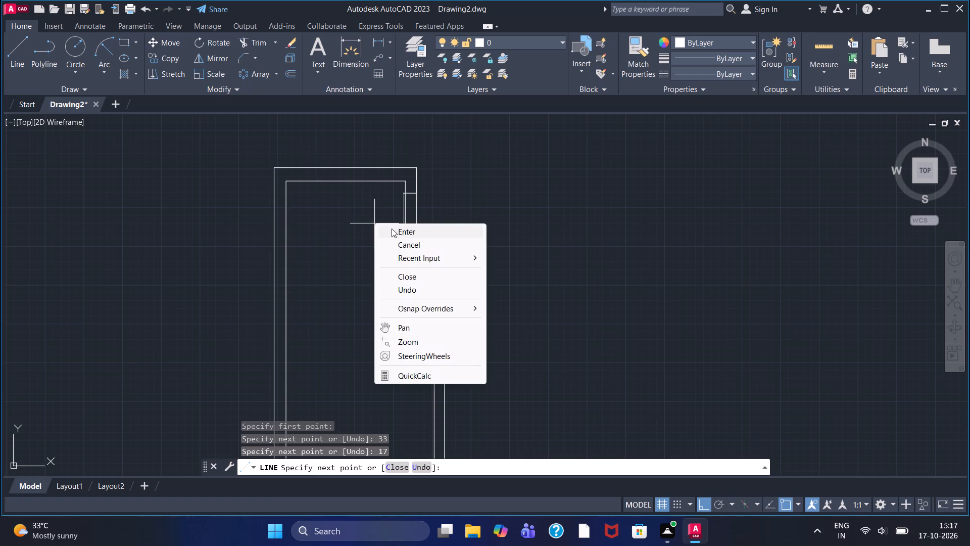
Trim the 17-long line's overhang beyond the inner vertical line.
{"action": "scroll", "coordinate": [407, 199], "scroll_direction": "up", "scroll_amount": 3}
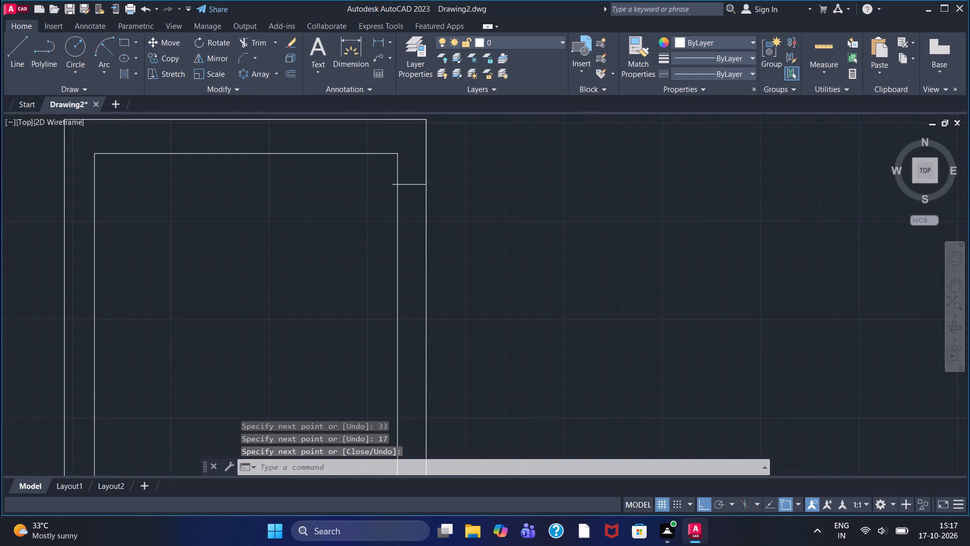
{"action": "scroll", "coordinate": [405, 185], "scroll_direction": "up", "scroll_amount": 1}
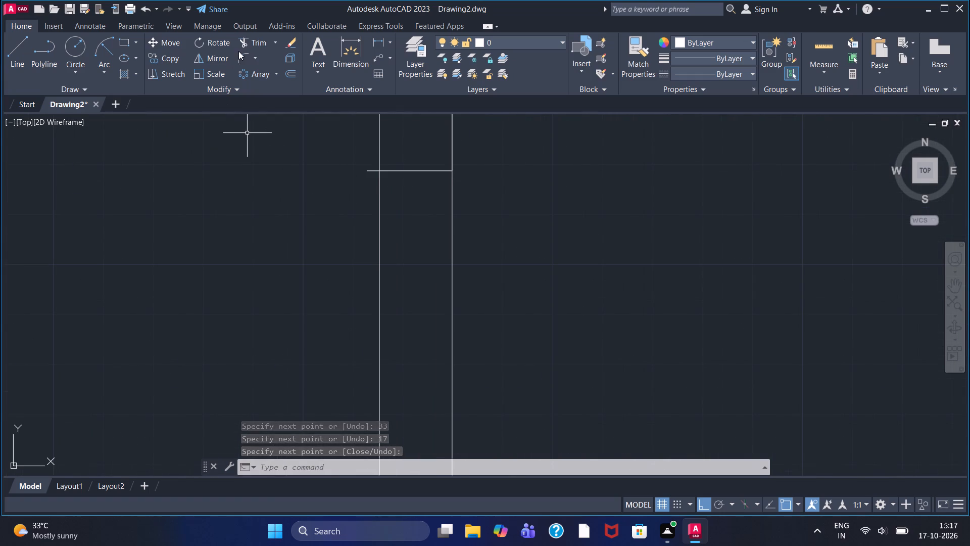
{"action": "left_click", "coordinate": [260, 39]}
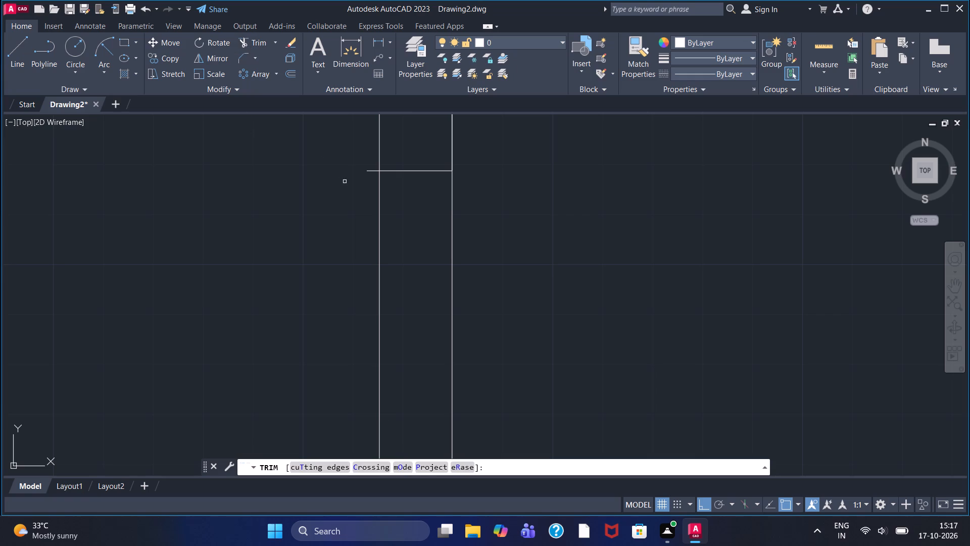
{"action": "left_click", "coordinate": [370, 171]}
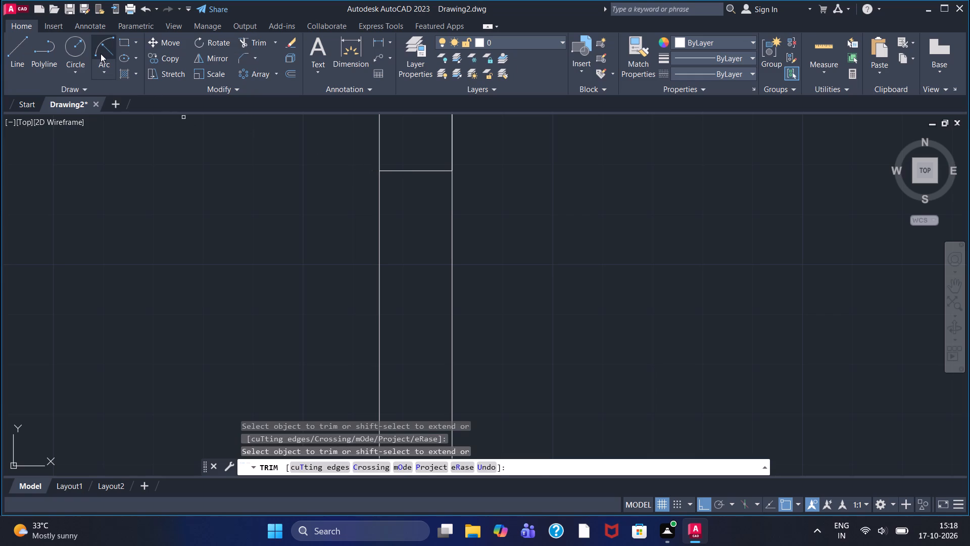
Draw a circle of radius 10 centred where the trimmed short line meets the inner vertical line.
{"action": "left_click", "coordinate": [76, 50]}
{"action": "left_click", "coordinate": [376, 171]}
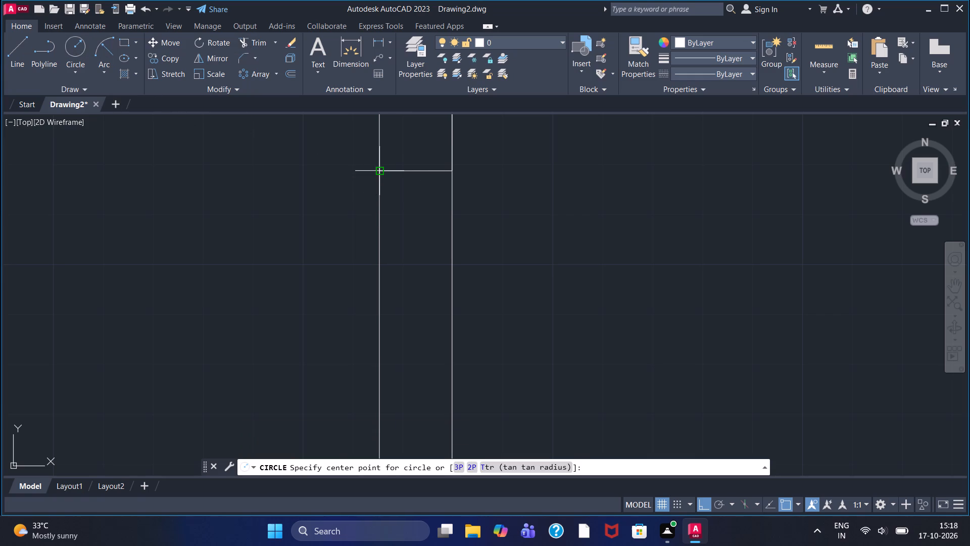
{"action": "type", "text": "10"}
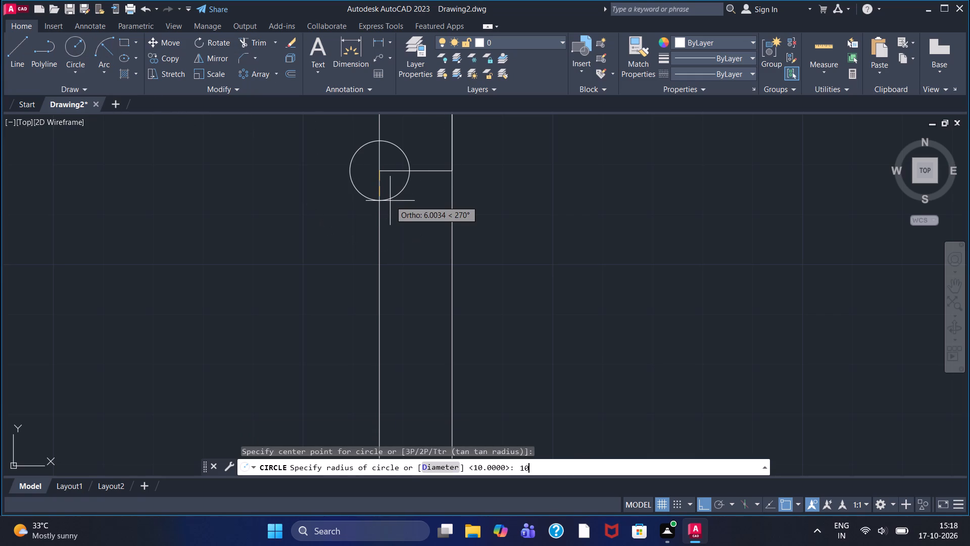
{"action": "key", "text": "Return"}
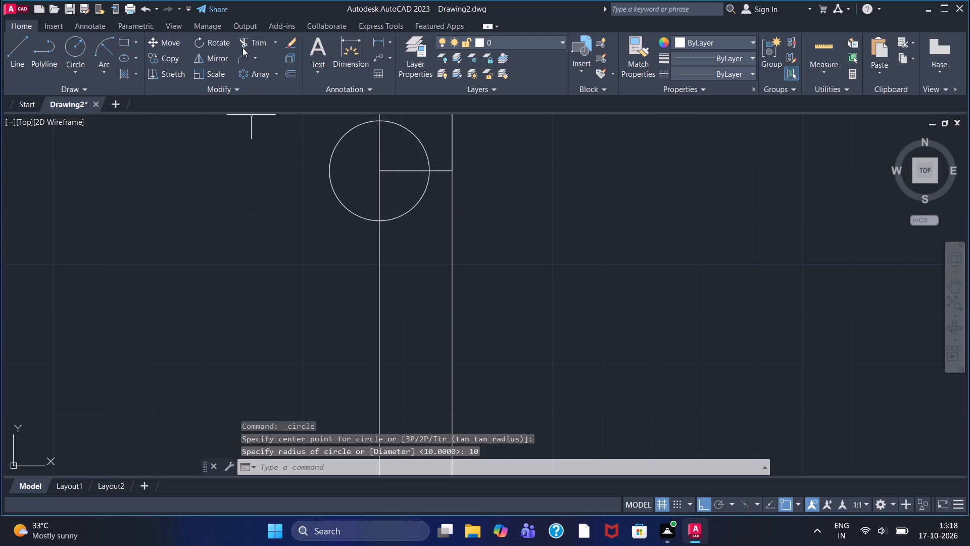
Trim the upper circle's two outer-side arcs, the short helper line and the inner vertical inside the circle, leaving a half-round relief.
{"action": "left_click", "coordinate": [247, 43]}
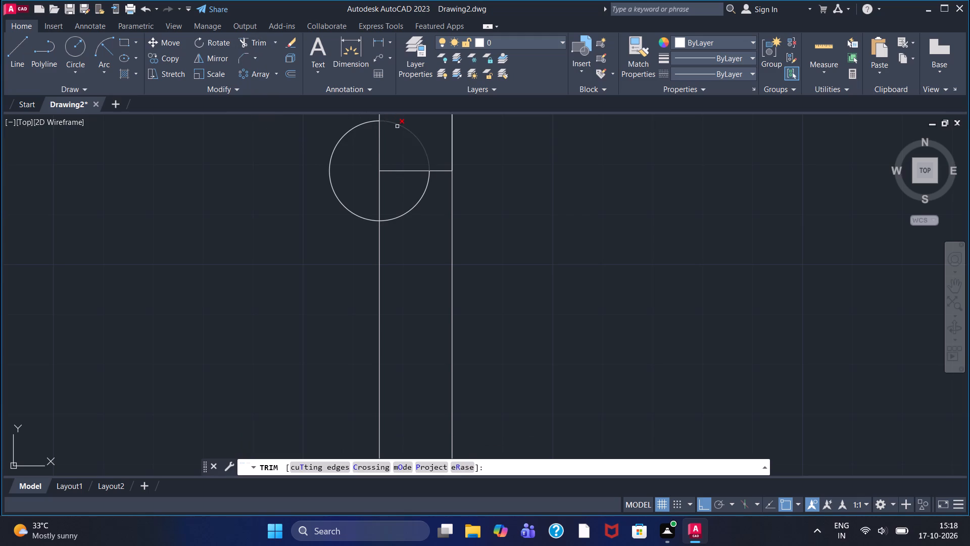
{"action": "left_click", "coordinate": [397, 126]}
{"action": "left_click", "coordinate": [401, 217]}
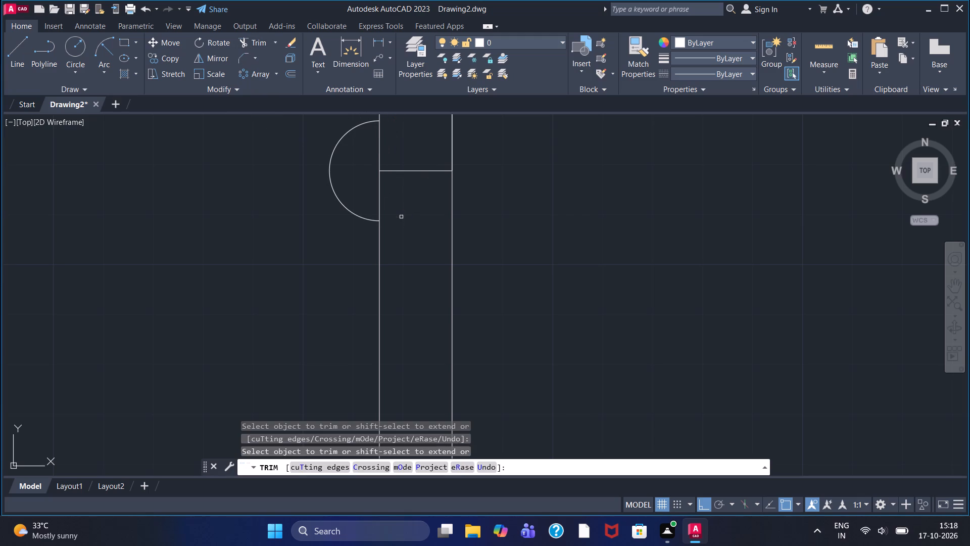
{"action": "left_click", "coordinate": [406, 172]}
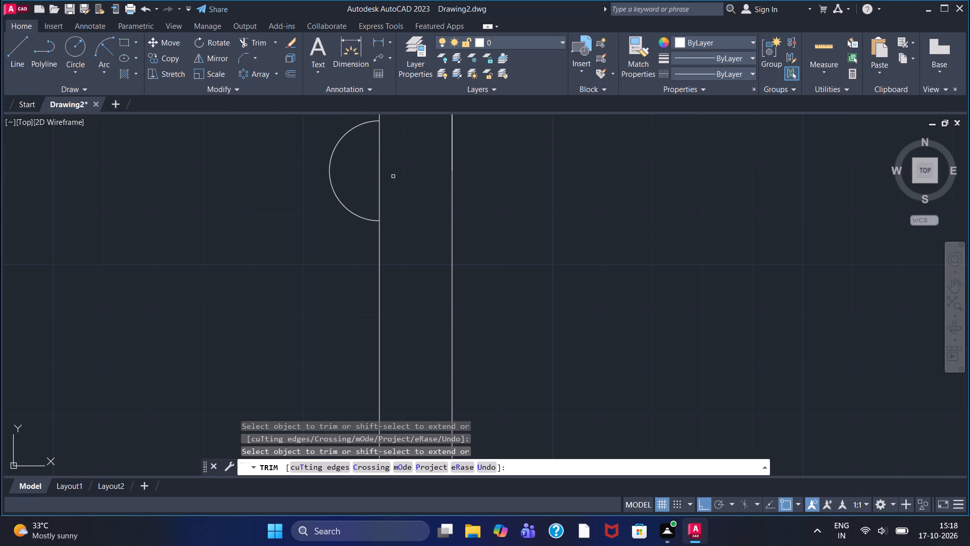
{"action": "left_click", "coordinate": [378, 175]}
Draw a zigzag line below the step with three horizontal runs crossing both vertical outlines, the middle run about 51 long.
{"action": "scroll", "coordinate": [391, 188], "scroll_direction": "down", "scroll_amount": 2}
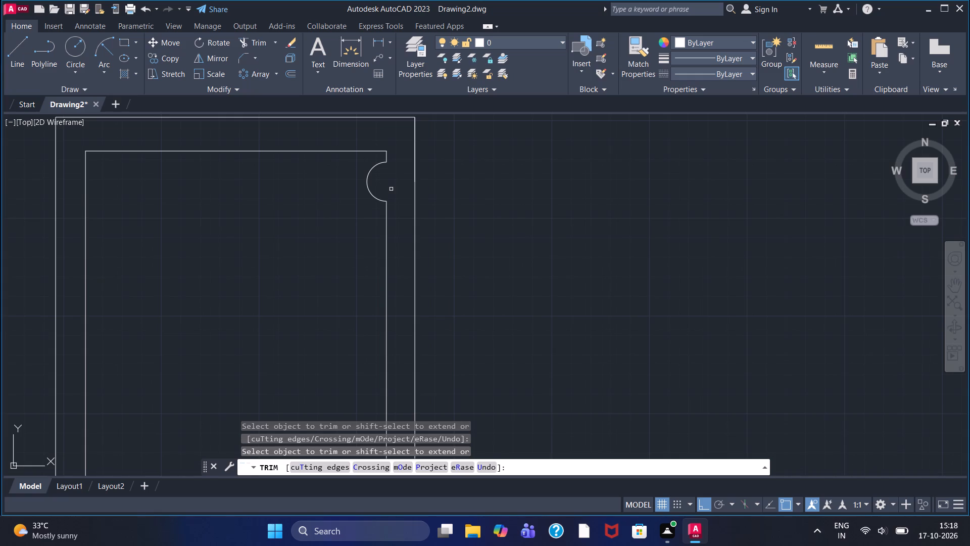
{"action": "scroll", "coordinate": [395, 194], "scroll_direction": "down", "scroll_amount": 1}
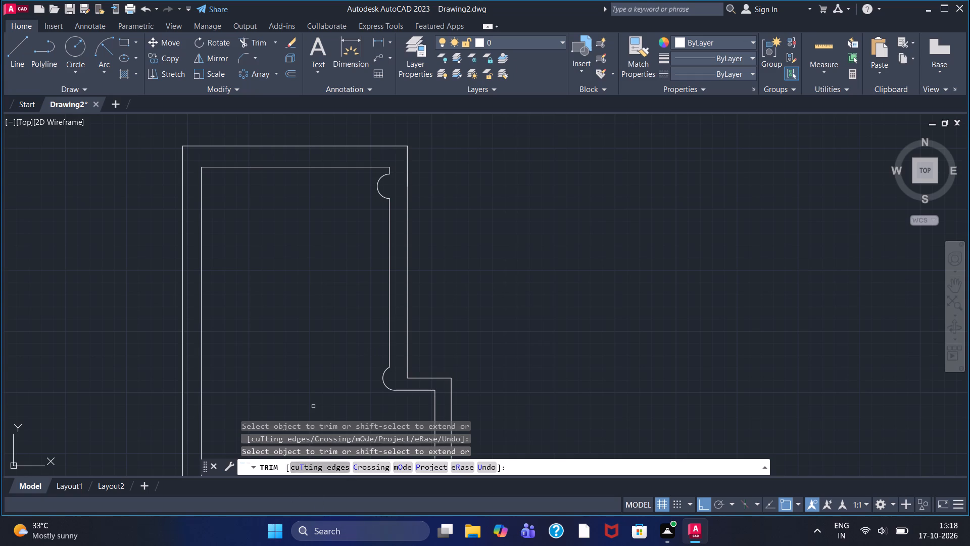
{"action": "scroll", "coordinate": [417, 342], "scroll_direction": "down", "scroll_amount": 1}
{"action": "middle_click_drag", "start_coordinate": [443, 329], "coordinate": [451, 173]}
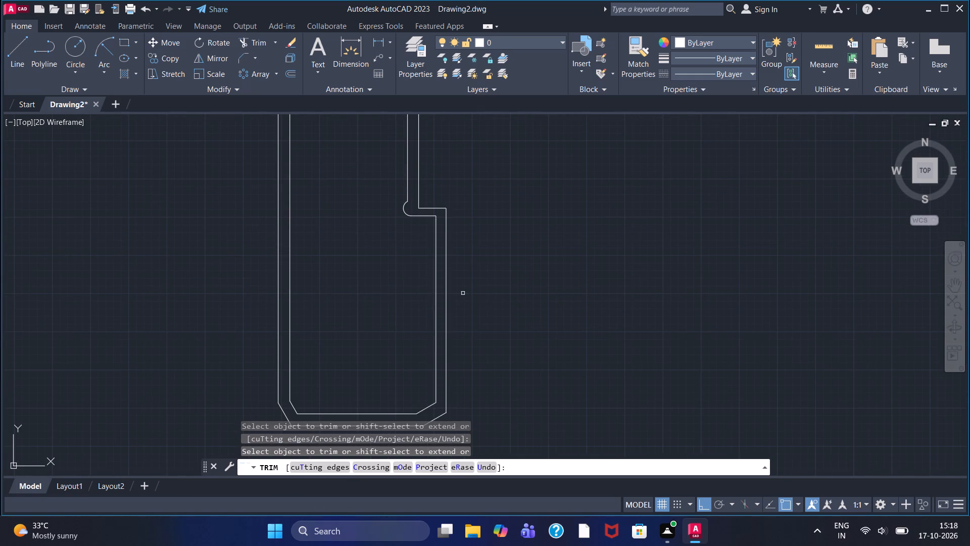
{"action": "scroll", "coordinate": [463, 293], "scroll_direction": "down", "scroll_amount": 1}
{"action": "scroll", "coordinate": [463, 293], "scroll_direction": "up", "scroll_amount": 2}
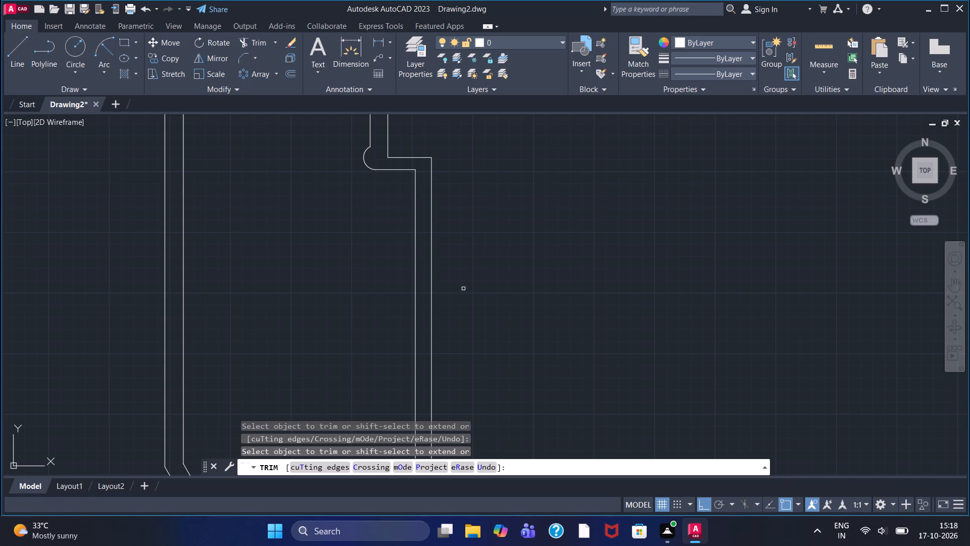
{"action": "left_click", "coordinate": [73, 52]}
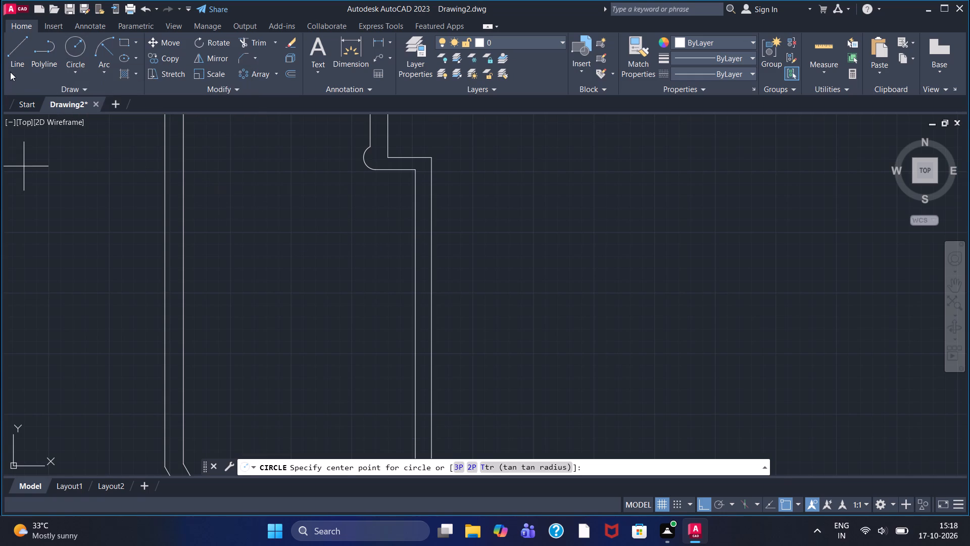
{"action": "left_click_drag", "start_coordinate": [12, 55], "coordinate": [19, 71]}
{"action": "left_click", "coordinate": [465, 204]}
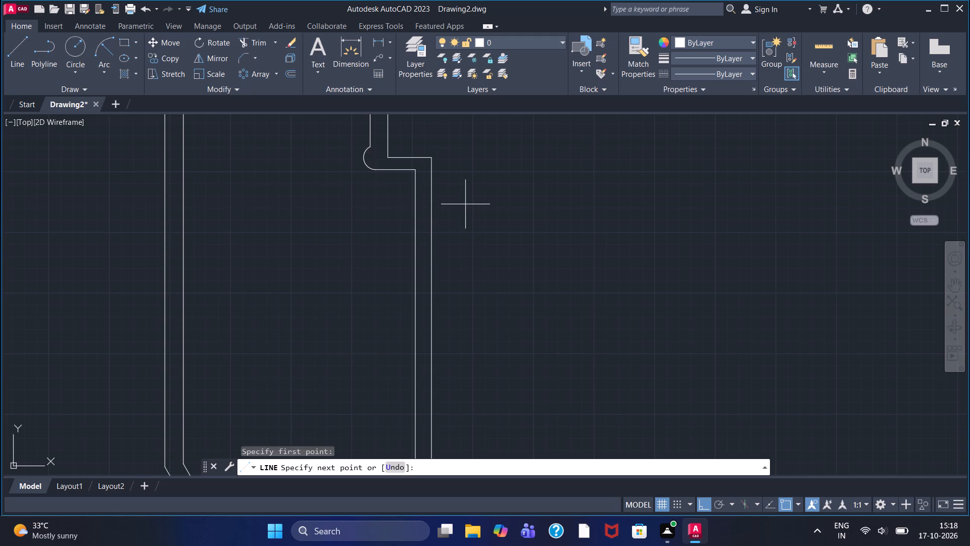
{"action": "left_click", "coordinate": [402, 213]}
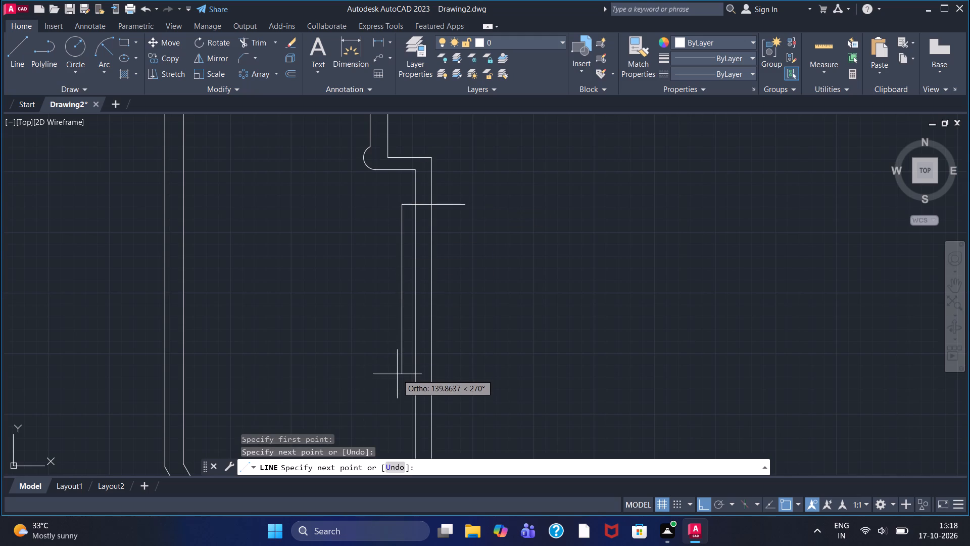
{"action": "double_click", "coordinate": [401, 333]}
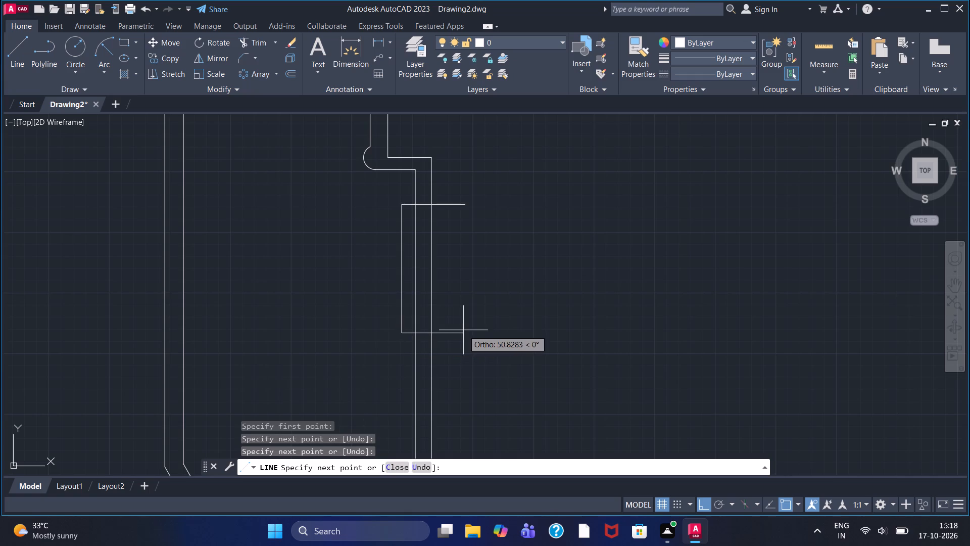
{"action": "left_click", "coordinate": [463, 330]}
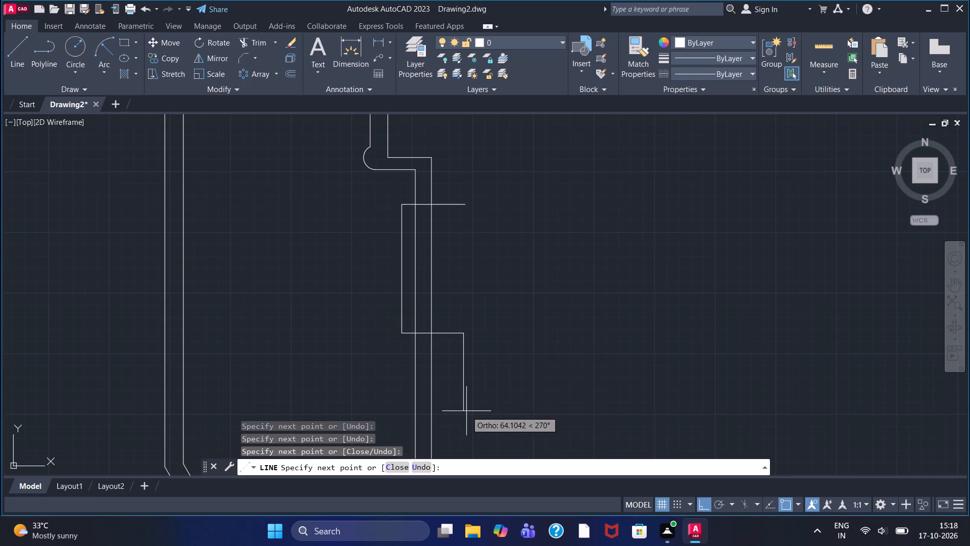
{"action": "middle_click_drag", "start_coordinate": [467, 422], "coordinate": [448, 305]}
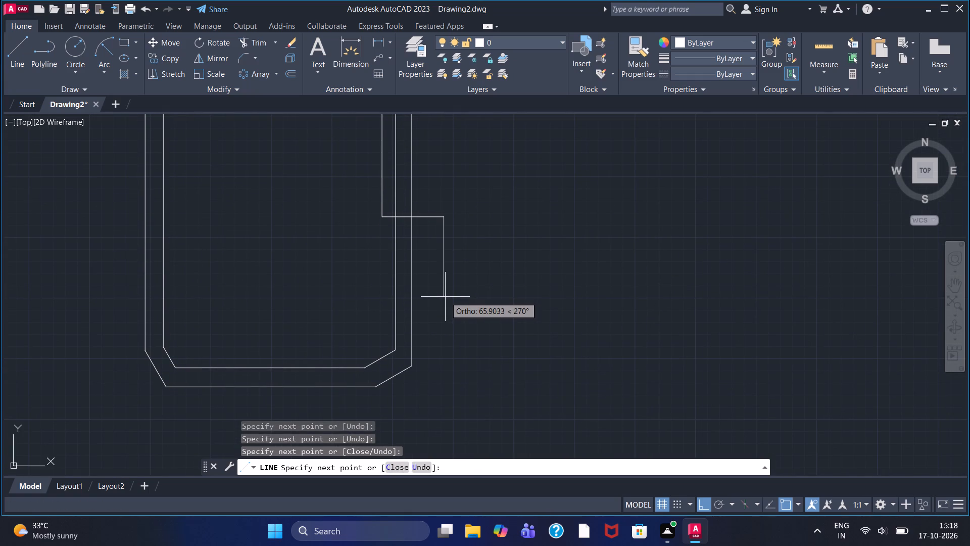
{"action": "left_click", "coordinate": [445, 294]}
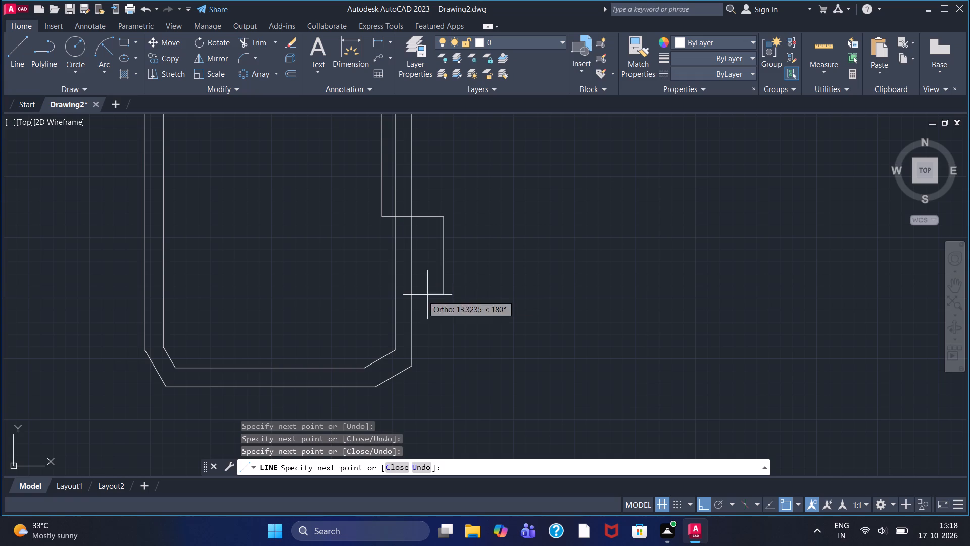
{"action": "left_click", "coordinate": [379, 300]}
{"action": "right_click", "coordinate": [348, 278]}
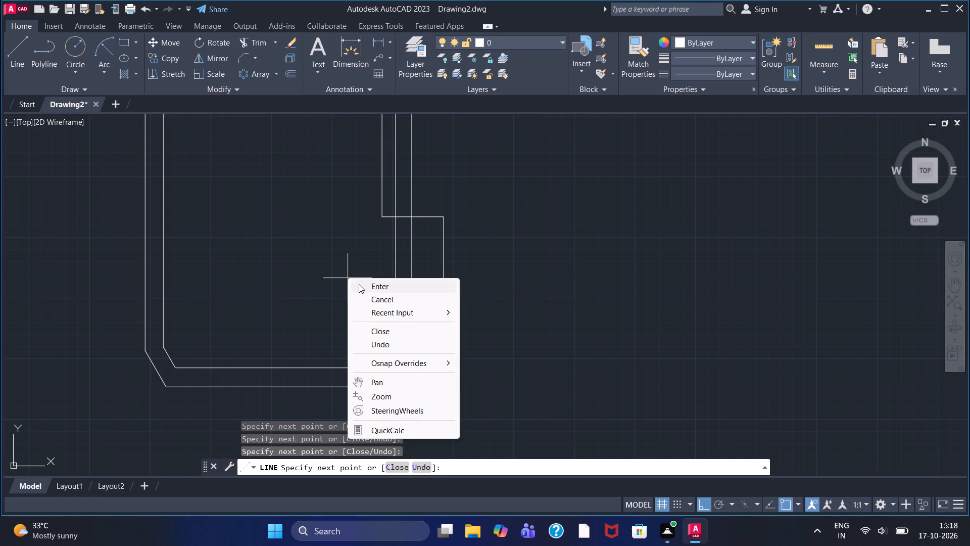
{"action": "left_click", "coordinate": [359, 284]}
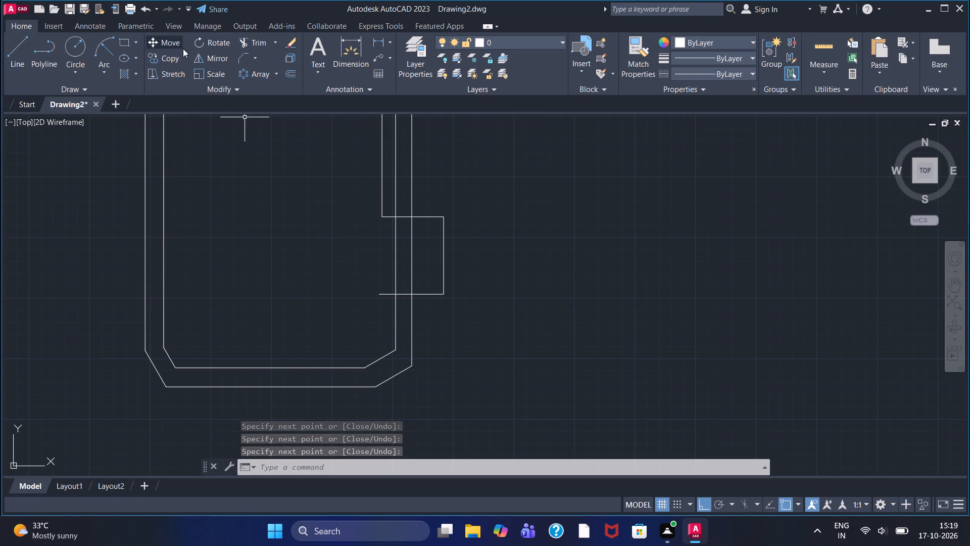
Trim the zigzag's overhangs and connecting verticals, keeping three short cross lines between the inner and outer vertical lines.
{"action": "left_click", "coordinate": [255, 40]}
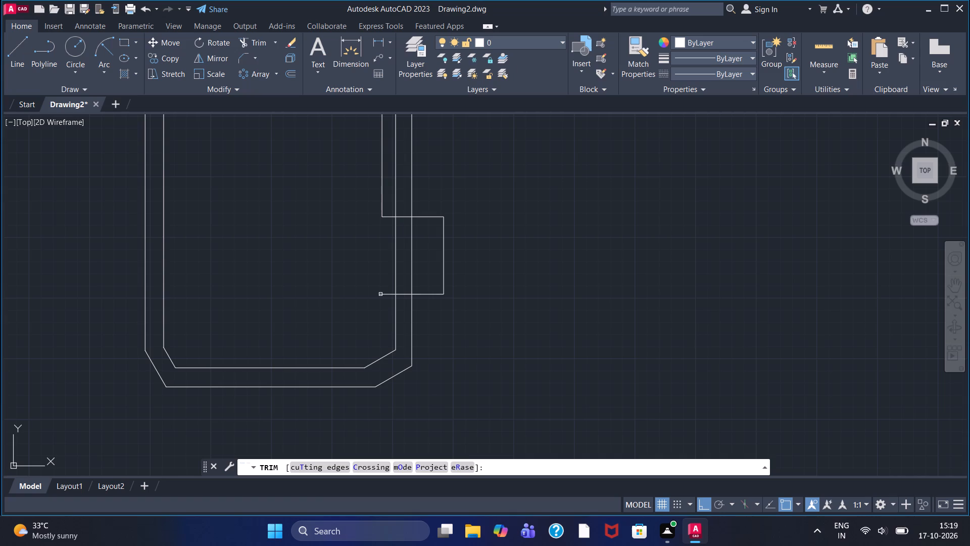
{"action": "left_click", "coordinate": [380, 294]}
{"action": "left_click", "coordinate": [422, 293]}
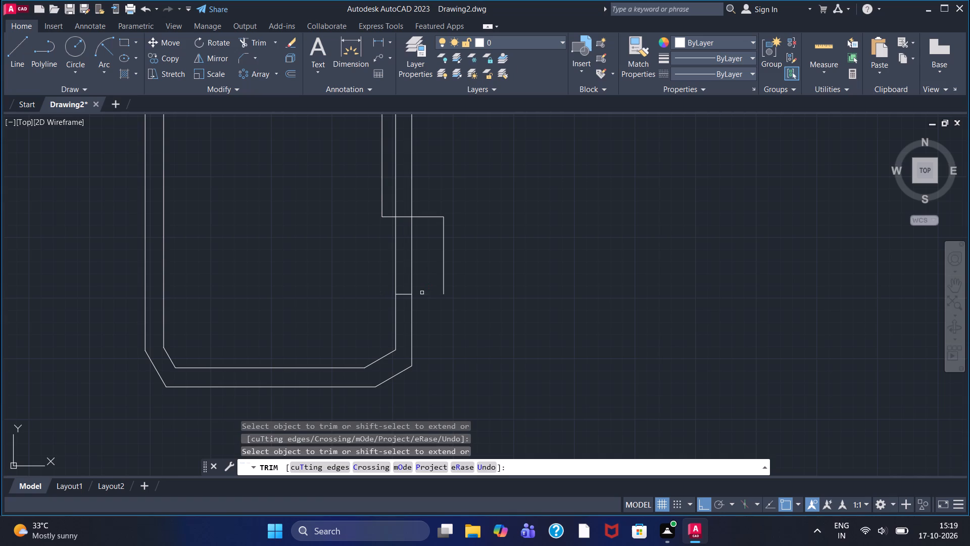
{"action": "double_click", "coordinate": [443, 272]}
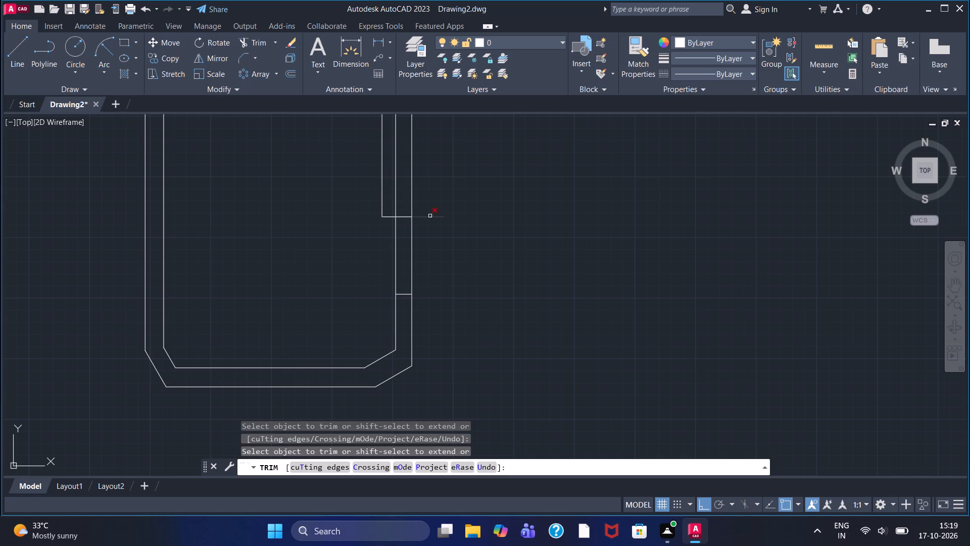
{"action": "left_click", "coordinate": [431, 216]}
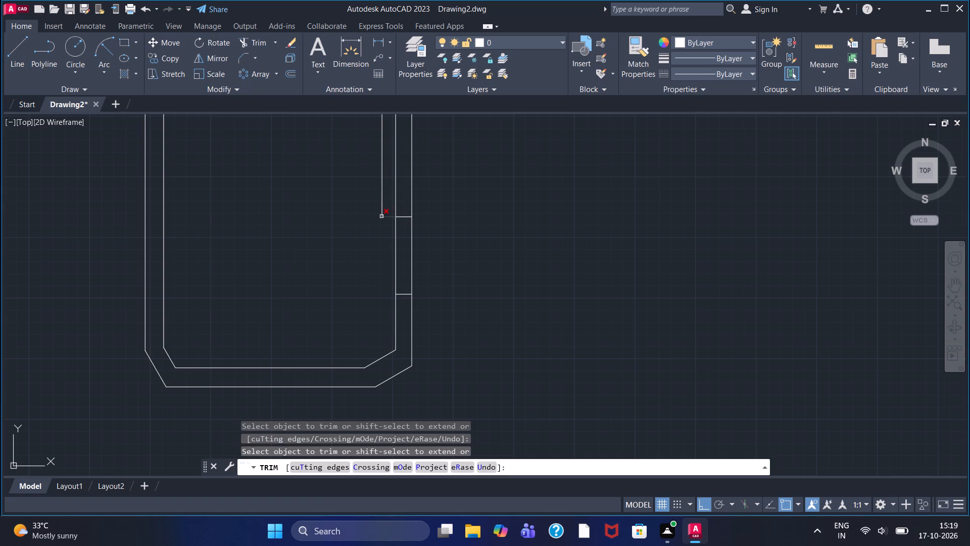
{"action": "left_click", "coordinate": [381, 216]}
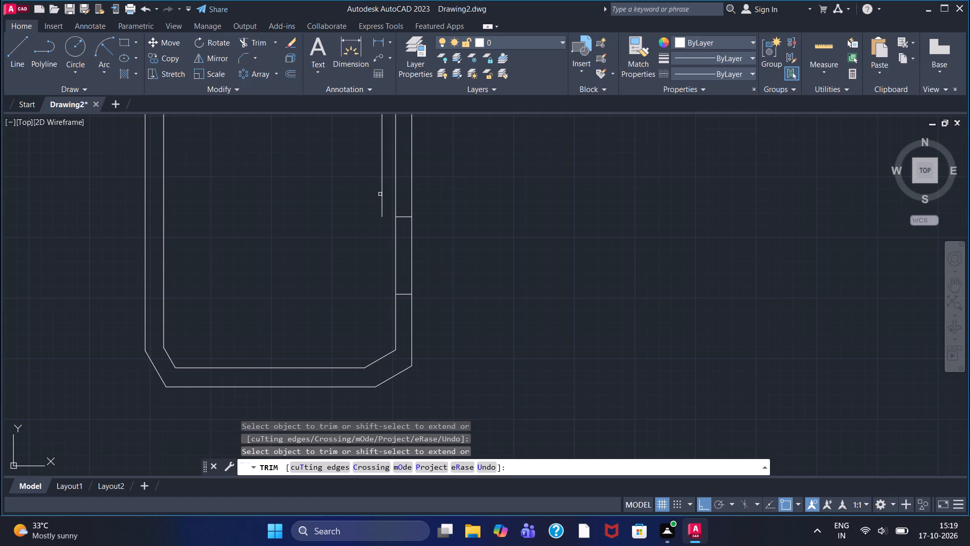
{"action": "left_click", "coordinate": [381, 193]}
{"action": "middle_click_drag", "start_coordinate": [381, 193], "coordinate": [382, 345]}
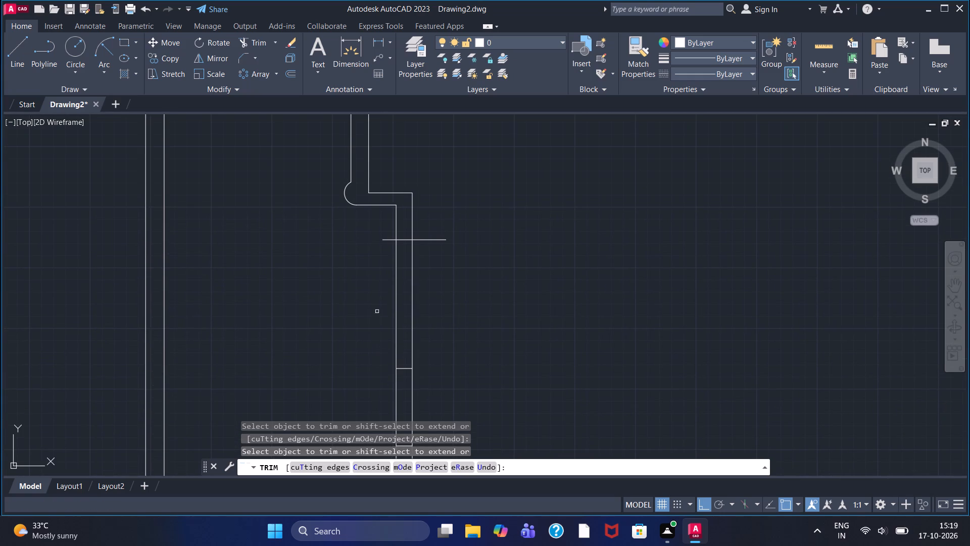
{"action": "left_click", "coordinate": [388, 240]}
{"action": "left_click", "coordinate": [424, 240]}
Draw three circles of radius 10, centred where the three short cross lines meet the inner vertical line.
{"action": "left_click", "coordinate": [83, 50]}
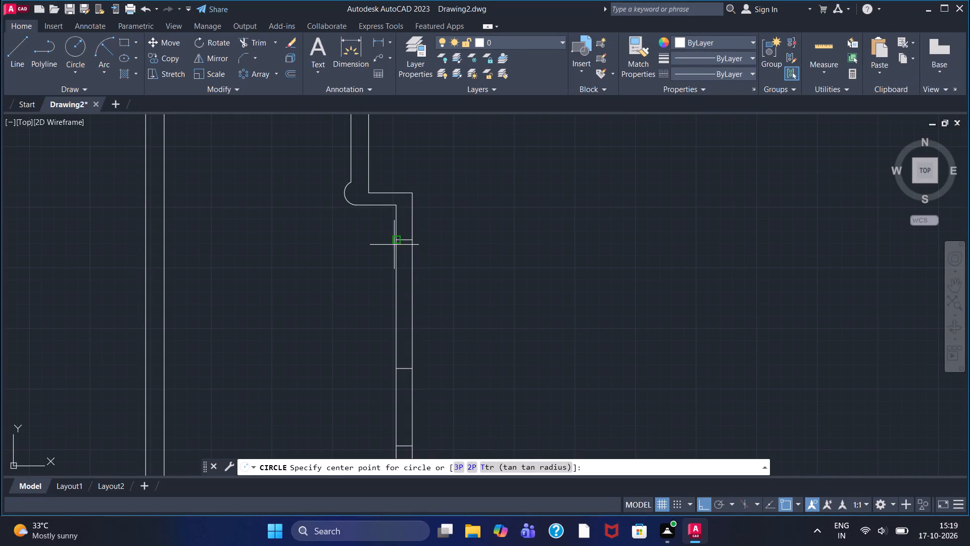
{"action": "left_click", "coordinate": [395, 242]}
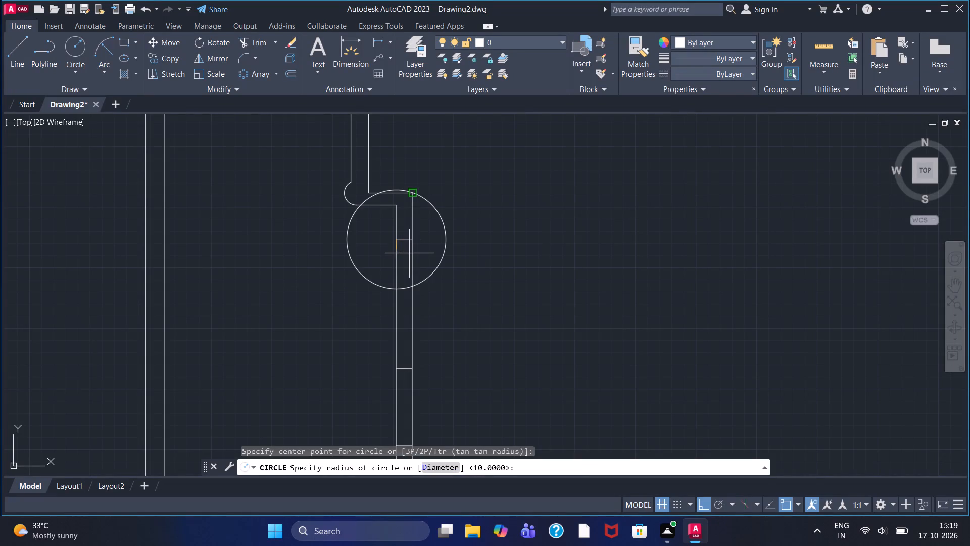
{"action": "type", "text": "10"}
{"action": "key", "text": "Return"}
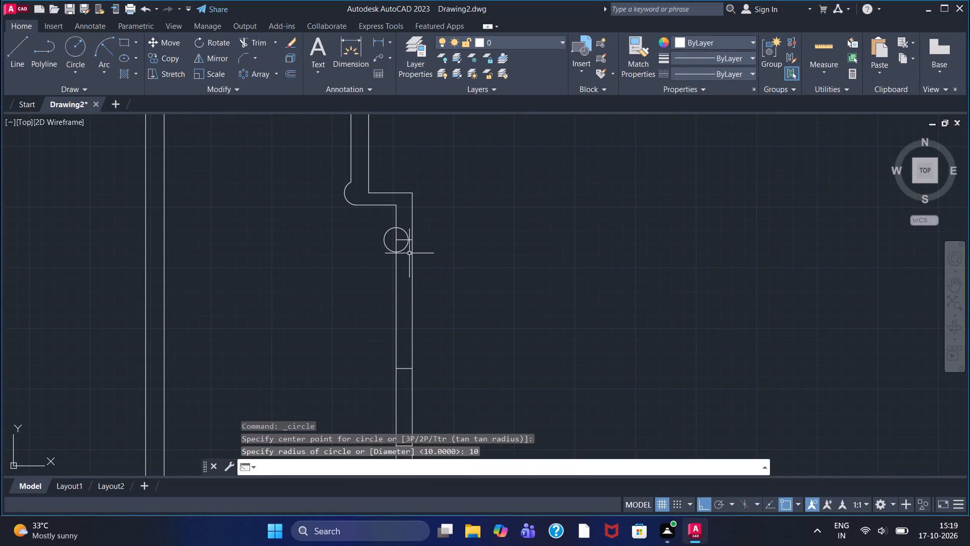
{"action": "right_click", "coordinate": [325, 303]}
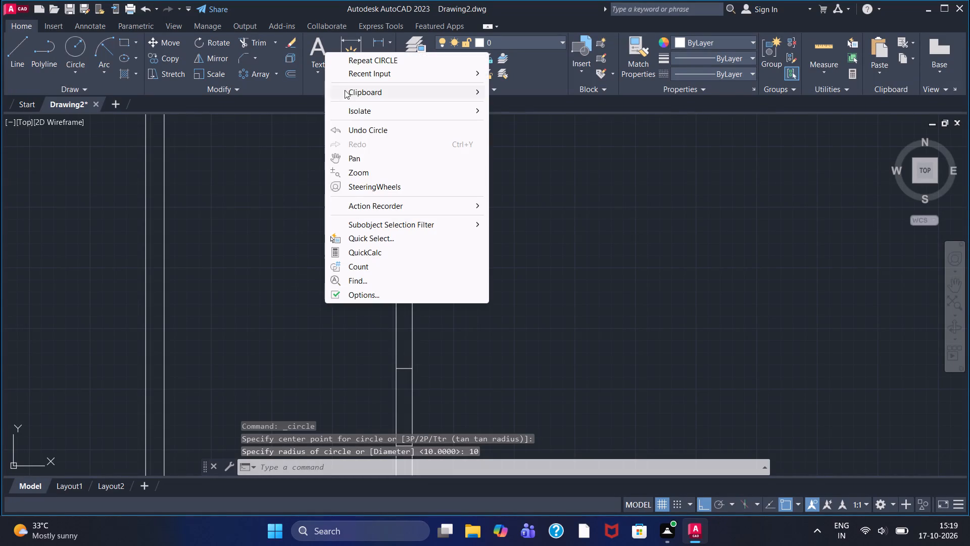
{"action": "left_click", "coordinate": [360, 63]}
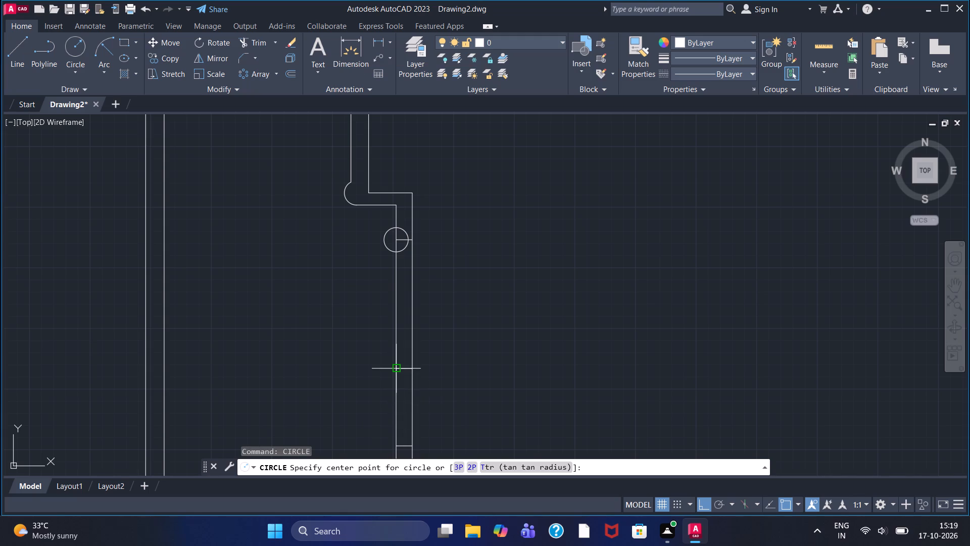
{"action": "left_click", "coordinate": [397, 369]}
{"action": "type", "text": "10"}
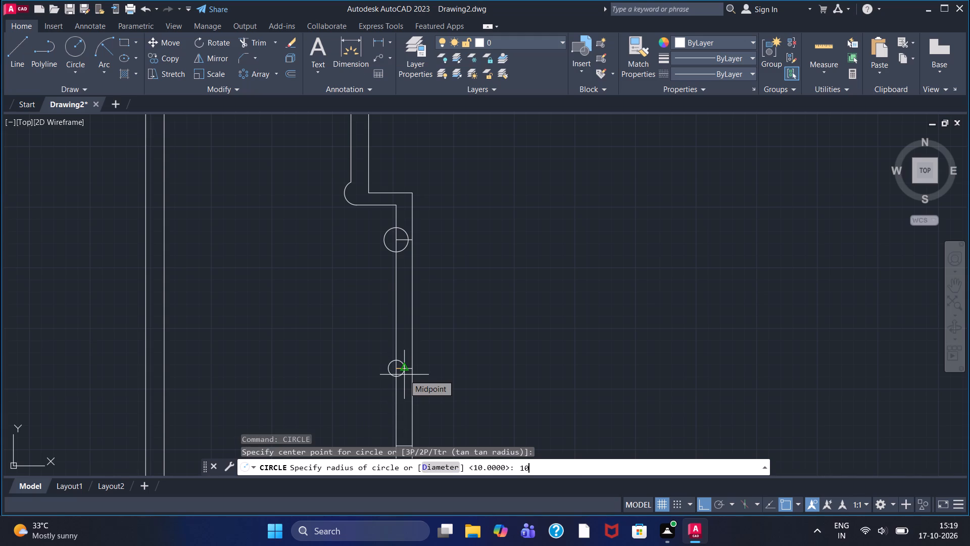
{"action": "key", "text": "Return"}
{"action": "middle_click_drag", "start_coordinate": [511, 352], "coordinate": [485, 232]}
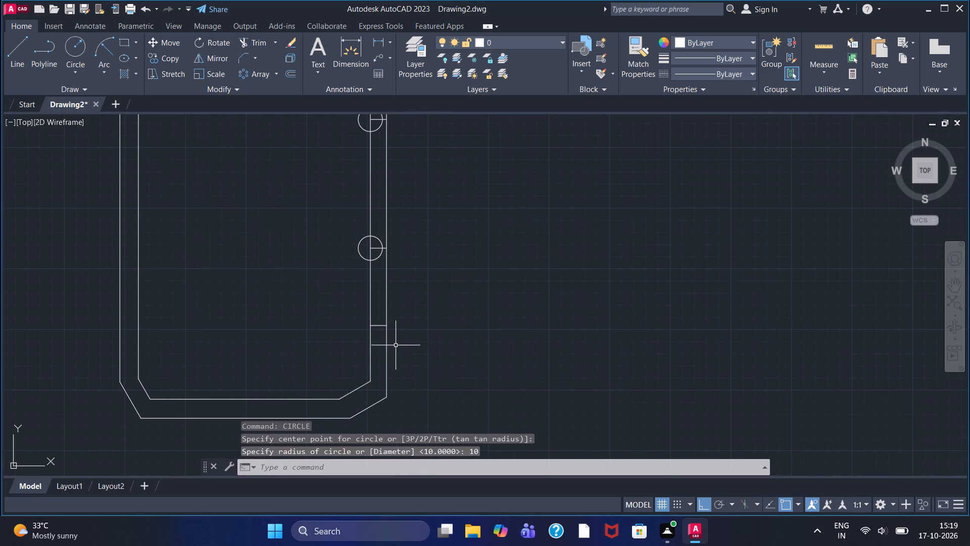
{"action": "right_click", "coordinate": [395, 346]}
{"action": "left_click", "coordinate": [451, 102]}
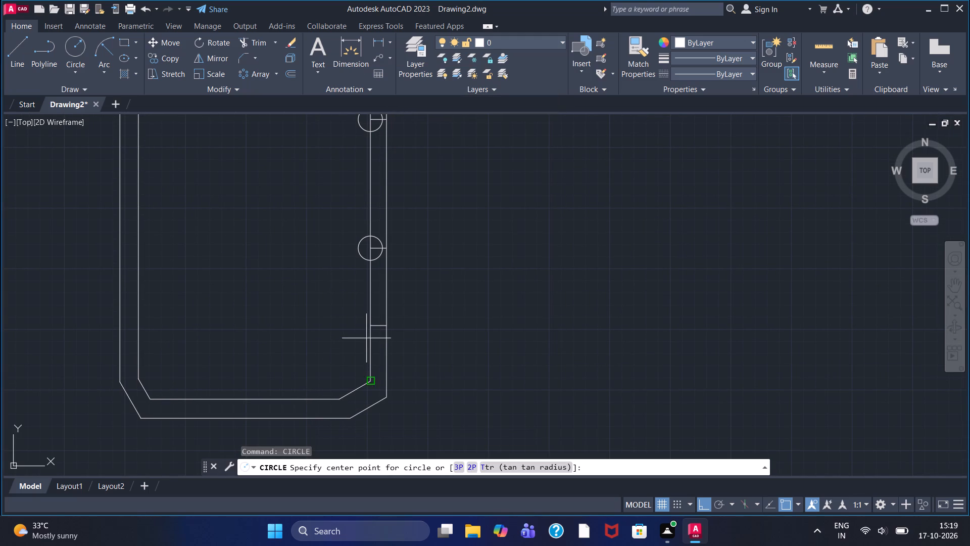
{"action": "left_click", "coordinate": [370, 326]}
{"action": "type", "text": "10"}
{"action": "key", "text": "Return"}
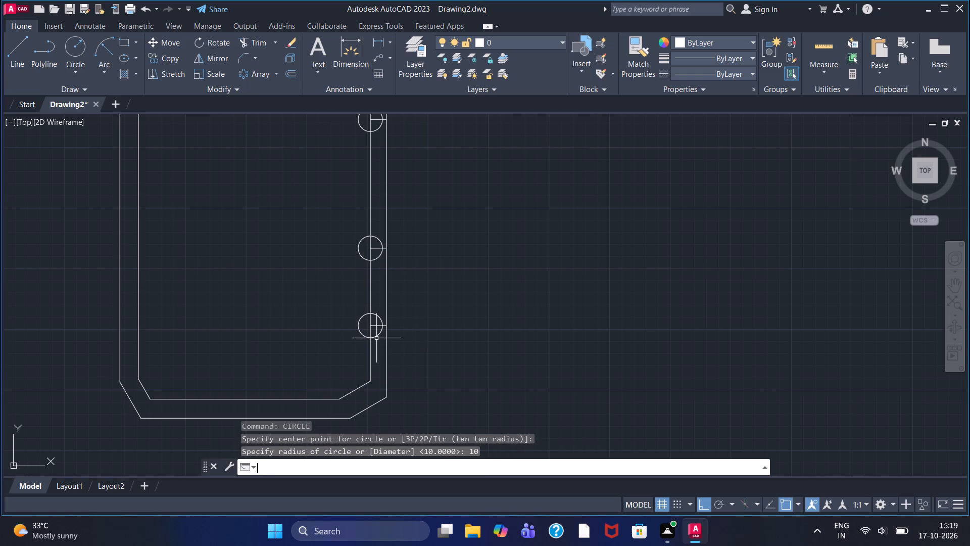
Trim the lowest circle's two outer-side arcs, its short cross line and the inner vertical inside it, leaving a half-round relief.
{"action": "left_click", "coordinate": [250, 40]}
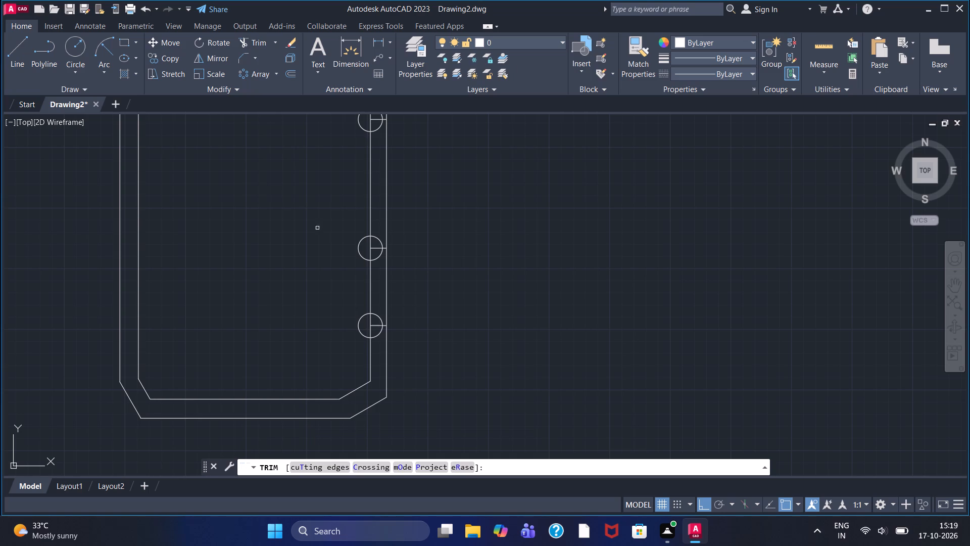
{"action": "scroll", "coordinate": [370, 313], "scroll_direction": "up", "scroll_amount": 3}
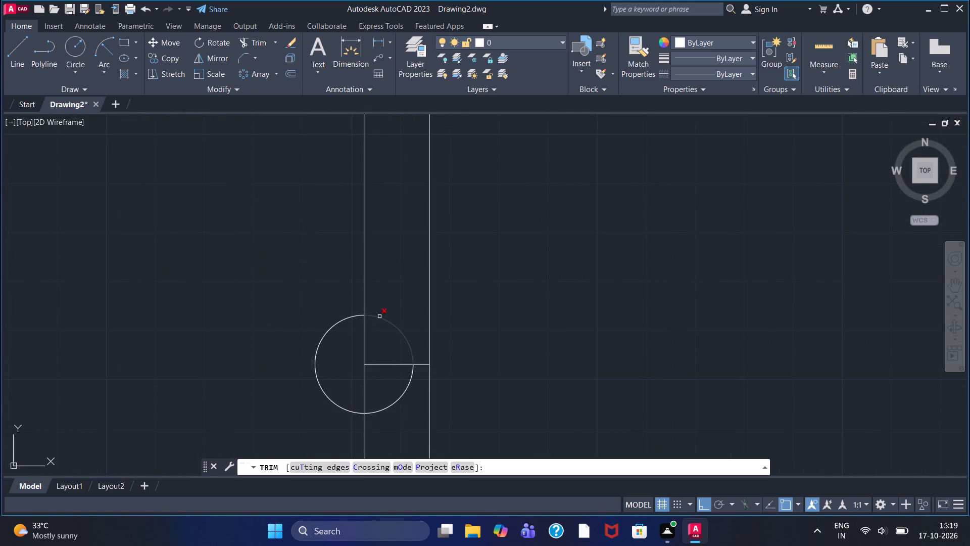
{"action": "left_click", "coordinate": [379, 316]}
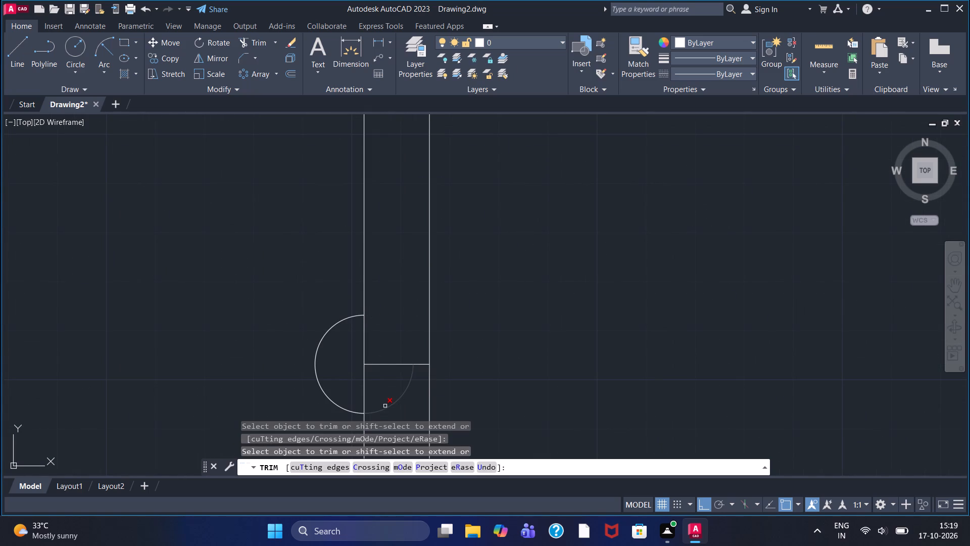
{"action": "left_click", "coordinate": [385, 406]}
{"action": "left_click", "coordinate": [392, 365]}
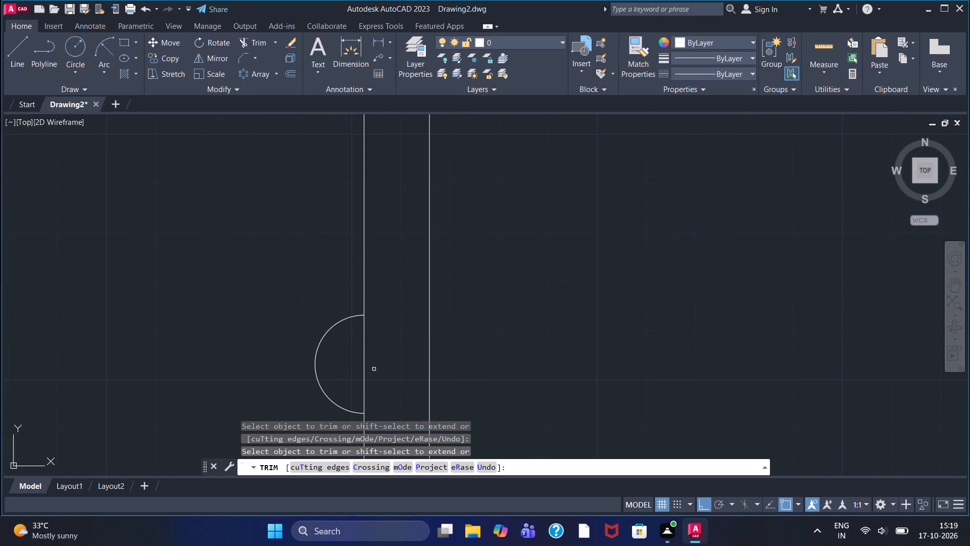
{"action": "left_click", "coordinate": [363, 368]}
Trim the middle circle below the step the same way, removing its outer-side arcs, cross line and enclosed piece of inner vertical.
{"action": "middle_click_drag", "start_coordinate": [369, 349], "coordinate": [372, 450]}
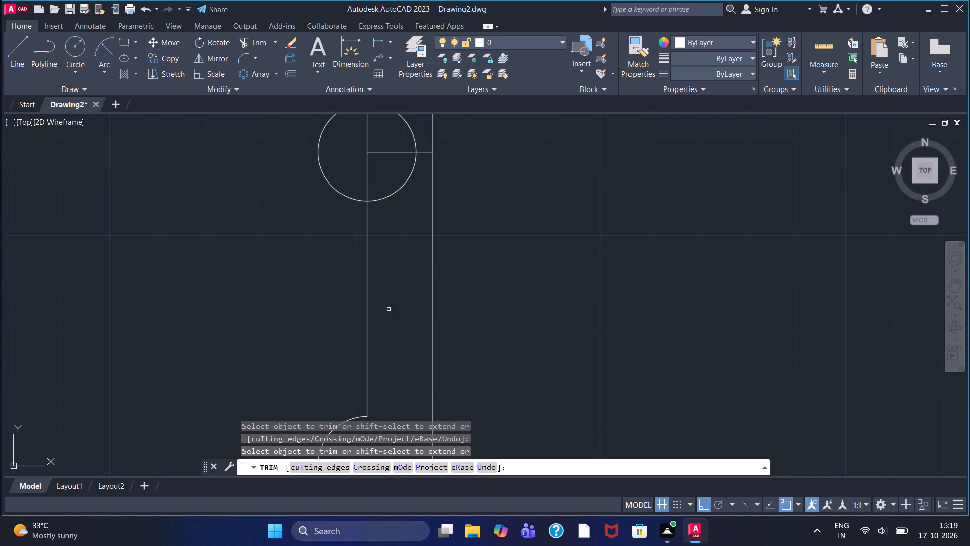
{"action": "scroll", "coordinate": [388, 267], "scroll_direction": "up", "scroll_amount": 1}
{"action": "scroll", "coordinate": [388, 267], "scroll_direction": "down", "scroll_amount": 2}
{"action": "middle_click_drag", "start_coordinate": [389, 264], "coordinate": [378, 355]}
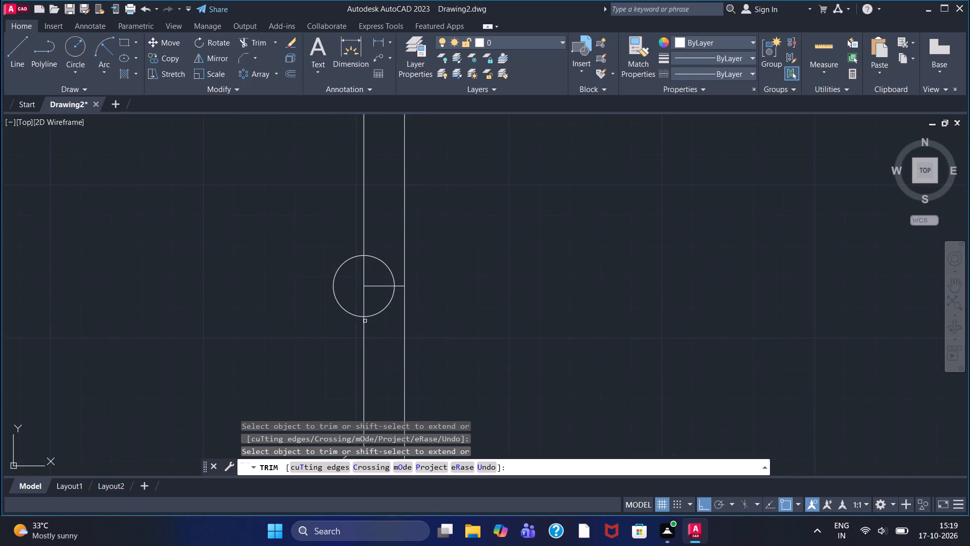
{"action": "scroll", "coordinate": [363, 315], "scroll_direction": "up", "scroll_amount": 1}
{"action": "left_click", "coordinate": [372, 316]}
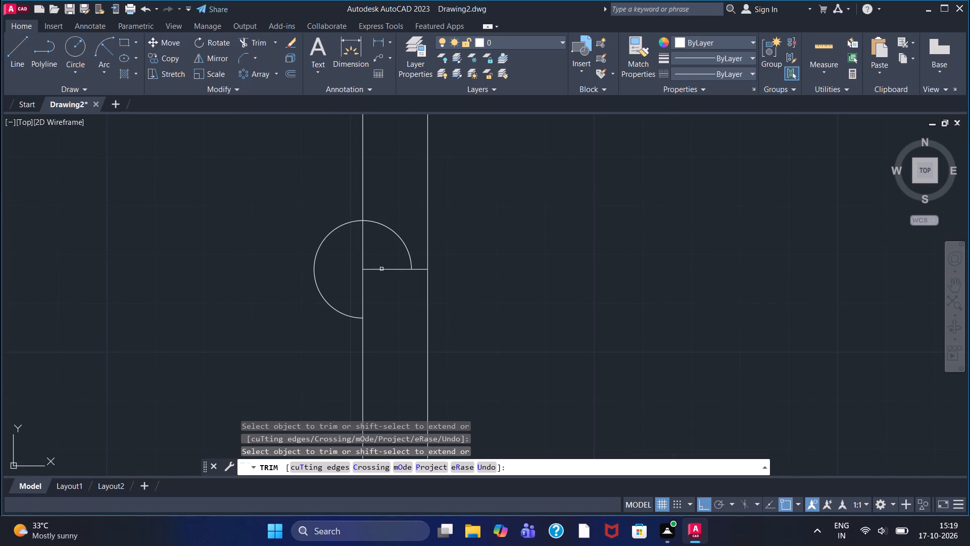
{"action": "left_click", "coordinate": [386, 271]}
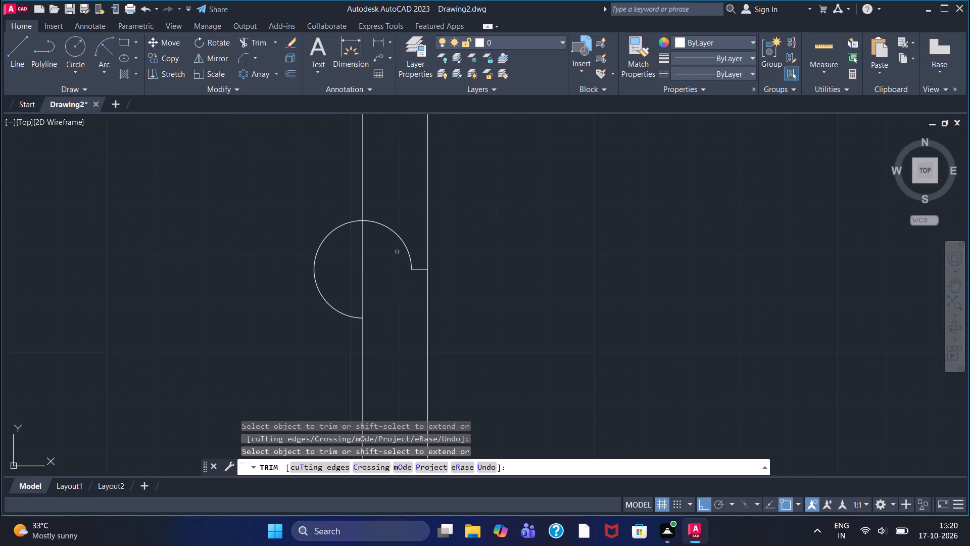
{"action": "left_click", "coordinate": [397, 238]}
{"action": "left_click", "coordinate": [413, 270]}
{"action": "left_click", "coordinate": [361, 262]}
Trim the circle just below the step to a half-round relief, removing outer-side arcs, cross line and enclosed inner vertical.
{"action": "middle_click_drag", "start_coordinate": [369, 259], "coordinate": [370, 477]}
{"action": "scroll", "coordinate": [391, 304], "scroll_direction": "up", "scroll_amount": 2}
{"action": "scroll", "coordinate": [391, 304], "scroll_direction": "down", "scroll_amount": 5}
{"action": "scroll", "coordinate": [386, 261], "scroll_direction": "up", "scroll_amount": 1}
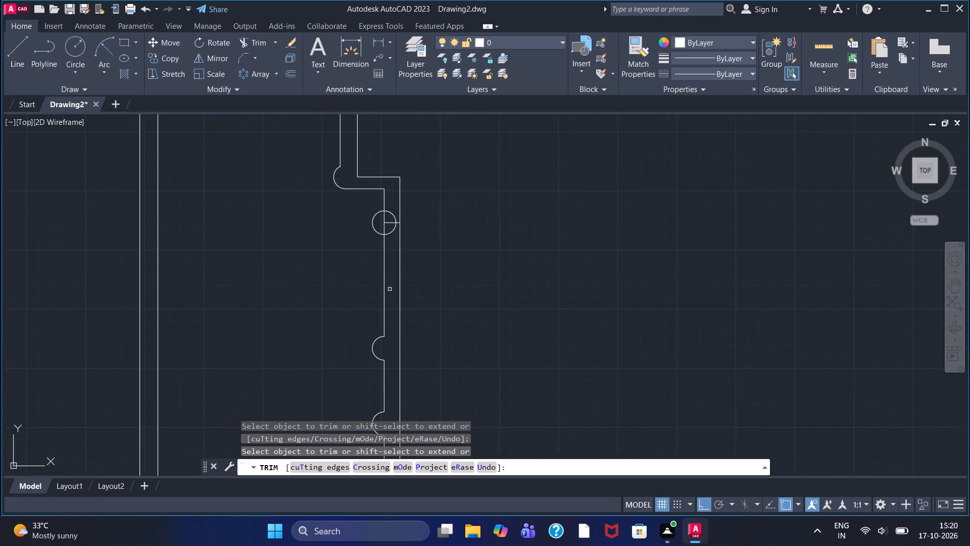
{"action": "middle_click_drag", "start_coordinate": [428, 227], "coordinate": [438, 277]}
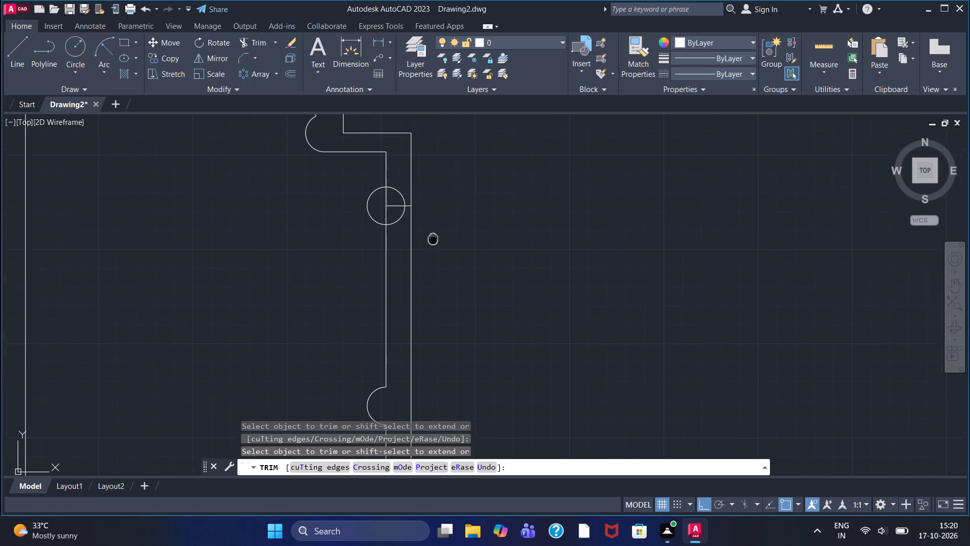
{"action": "middle_click_drag", "start_coordinate": [438, 277], "coordinate": [438, 308]}
{"action": "scroll", "coordinate": [408, 294], "scroll_direction": "up", "scroll_amount": 2}
{"action": "left_click", "coordinate": [390, 259]}
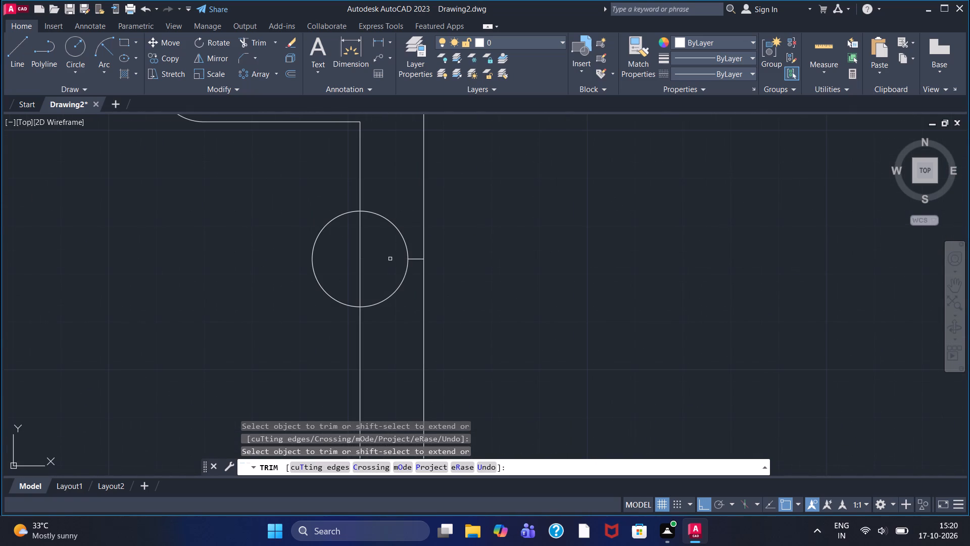
{"action": "left_click", "coordinate": [401, 283]}
{"action": "left_click", "coordinate": [403, 243]}
{"action": "left_click", "coordinate": [411, 261]}
{"action": "left_click", "coordinate": [412, 253]}
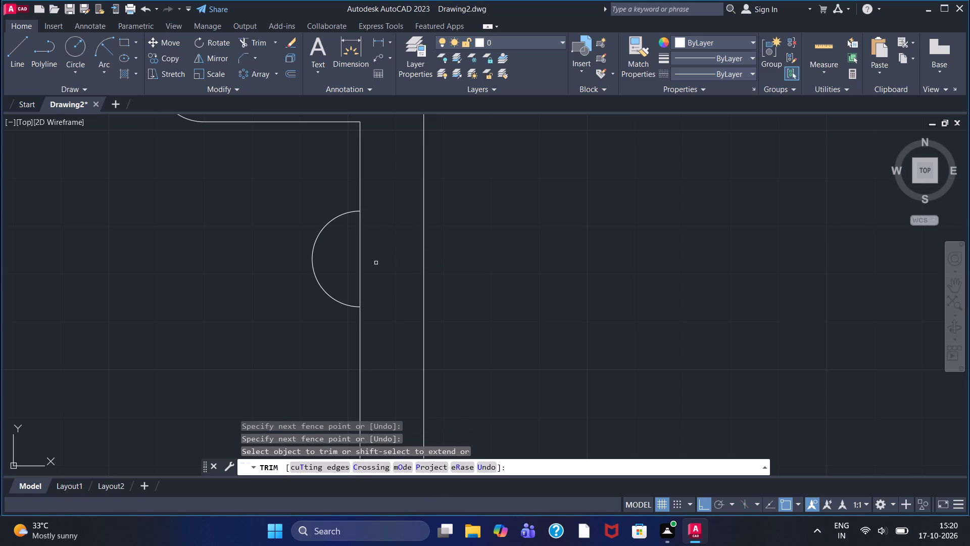
{"action": "left_click", "coordinate": [361, 257]}
Draw a horizontal line from the lower end of the lowest half-round relief across and past both opposite long vertical outlines.
{"action": "scroll", "coordinate": [364, 262], "scroll_direction": "down", "scroll_amount": 2}
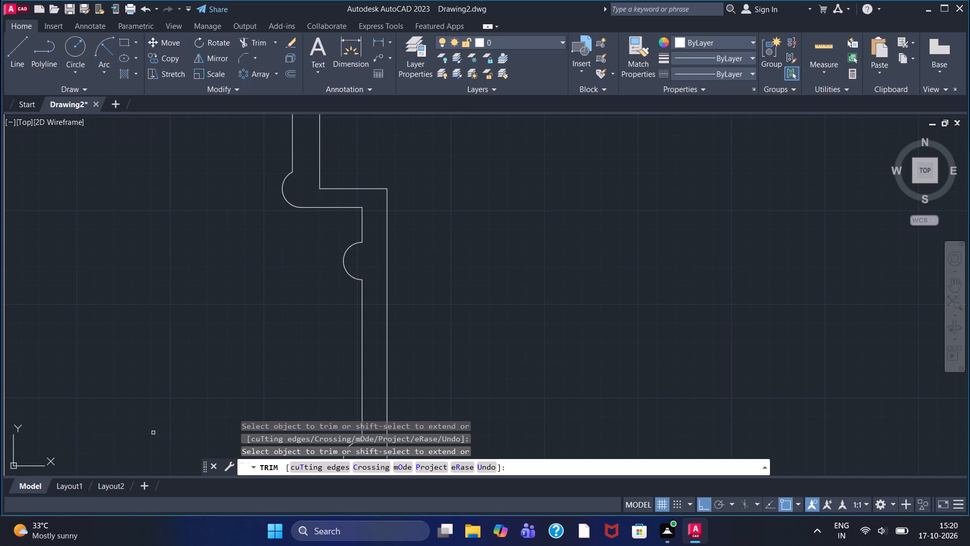
{"action": "middle_click_drag", "start_coordinate": [228, 336], "coordinate": [228, 335]}
{"action": "middle_click_drag", "start_coordinate": [228, 335], "coordinate": [474, 291]}
{"action": "scroll", "coordinate": [402, 294], "scroll_direction": "up", "scroll_amount": 2}
{"action": "scroll", "coordinate": [401, 293], "scroll_direction": "down", "scroll_amount": 4}
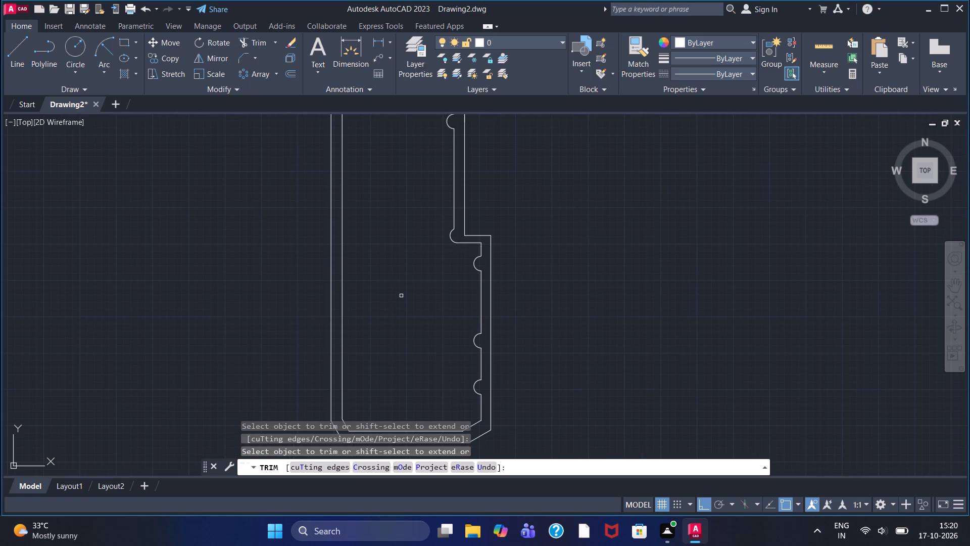
{"action": "middle_click_drag", "start_coordinate": [401, 297], "coordinate": [457, 290]}
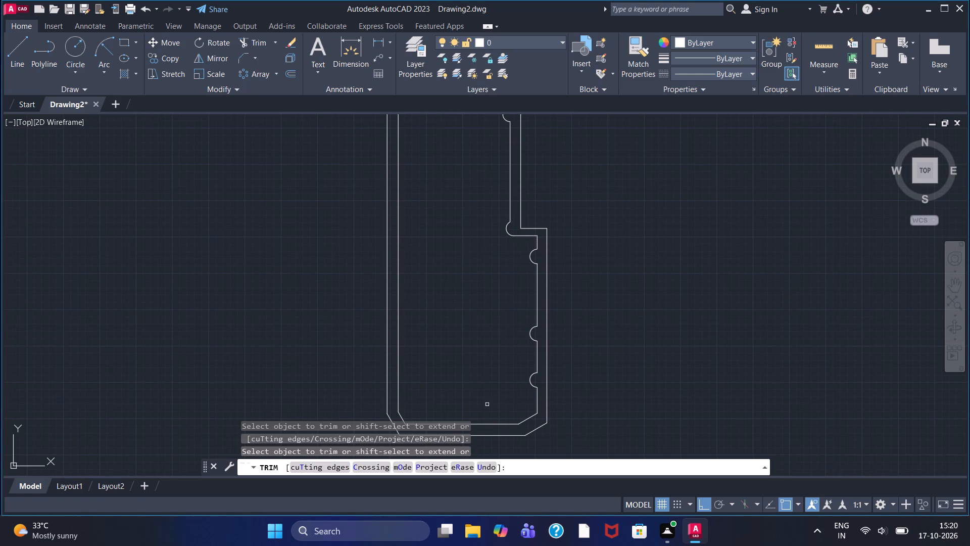
{"action": "middle_click_drag", "start_coordinate": [504, 343], "coordinate": [497, 306]}
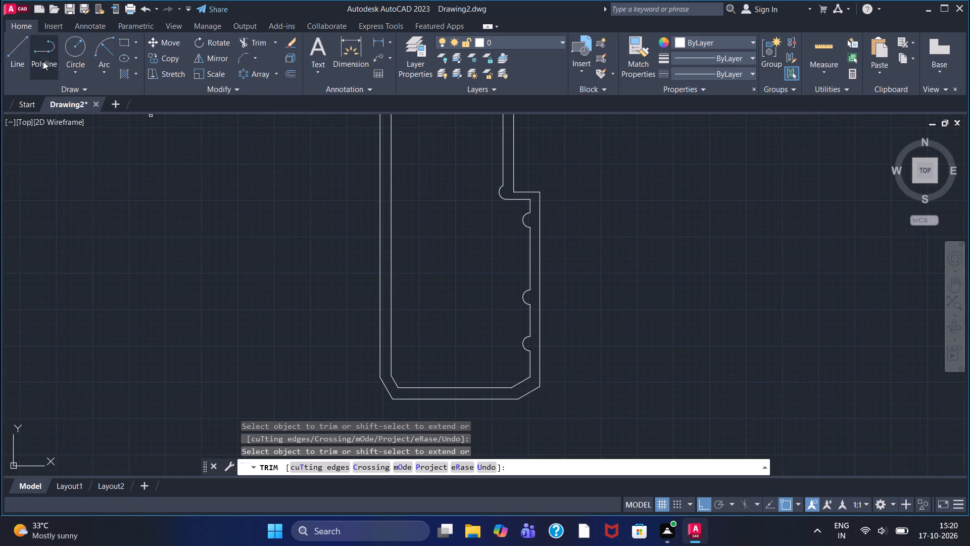
{"action": "left_click", "coordinate": [22, 54]}
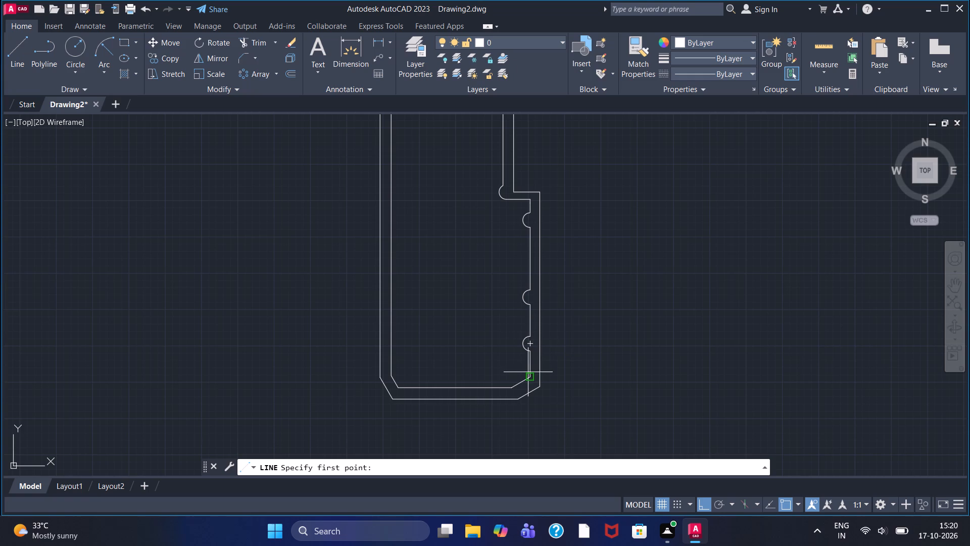
{"action": "left_click", "coordinate": [530, 353]}
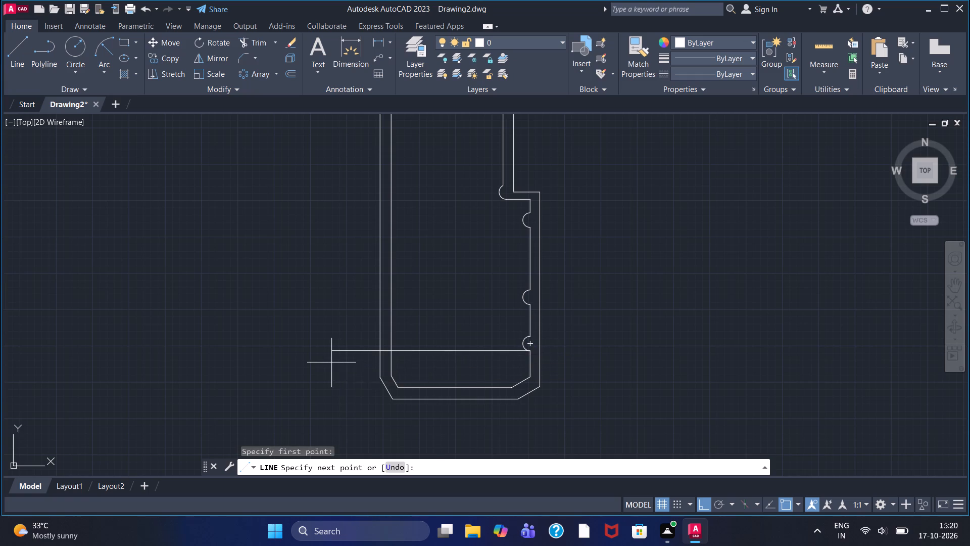
{"action": "left_click", "coordinate": [331, 362]}
{"action": "right_click", "coordinate": [326, 338]}
{"action": "left_click", "coordinate": [342, 341]}
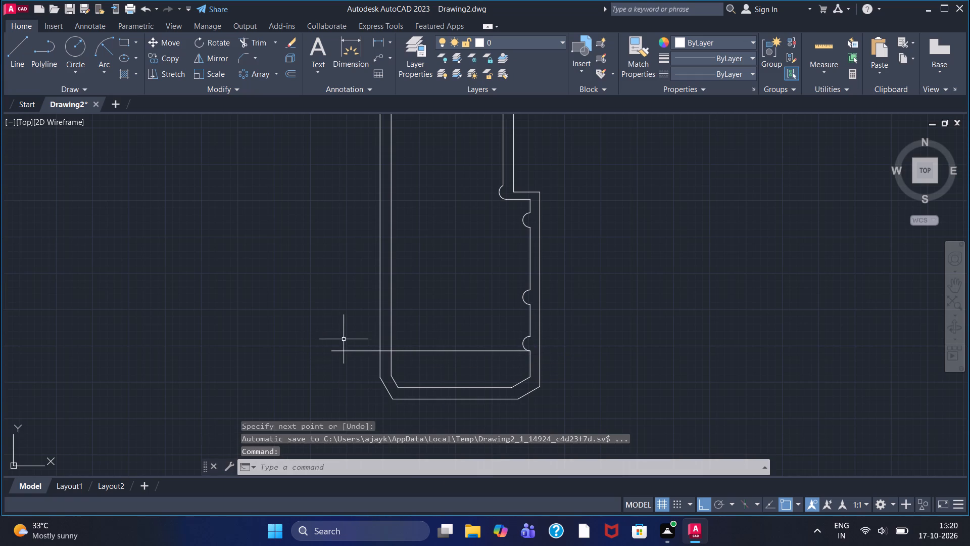
Trim the horizontal line's outer overhang and long interior part, keeping a short cross line between the two long verticals.
{"action": "left_click", "coordinate": [253, 43]}
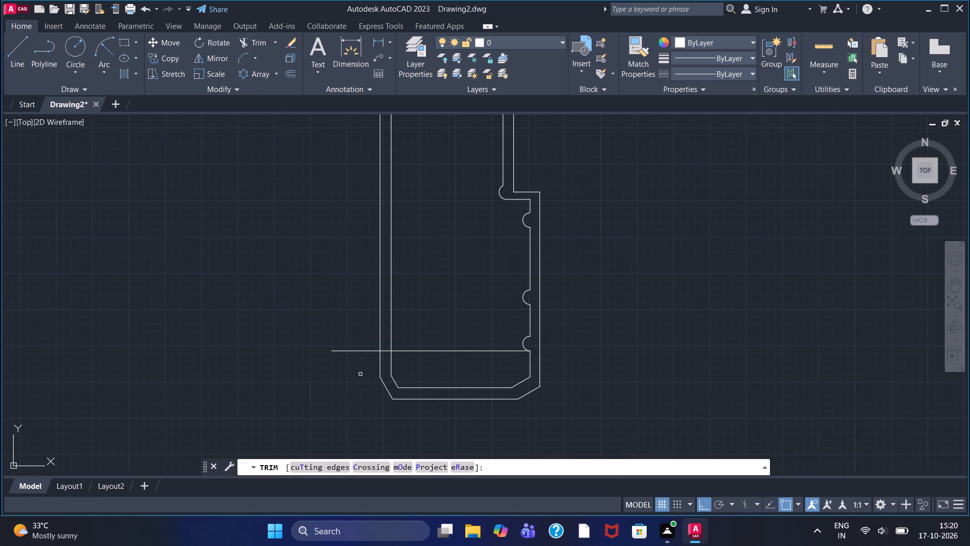
{"action": "left_click", "coordinate": [358, 350]}
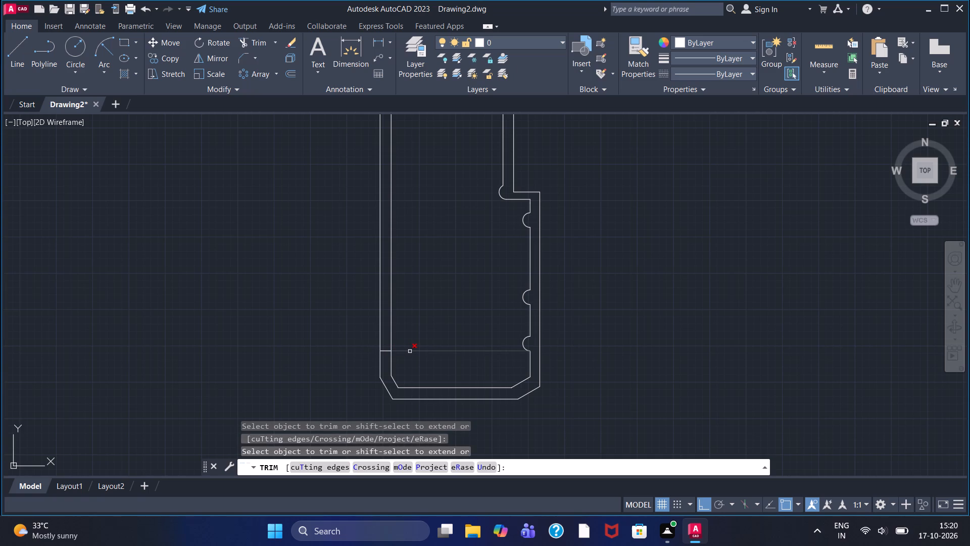
{"action": "left_click", "coordinate": [410, 351]}
Draw a circle of radius 10 centred where the new short cross line meets the long inner vertical line.
{"action": "left_click", "coordinate": [83, 50]}
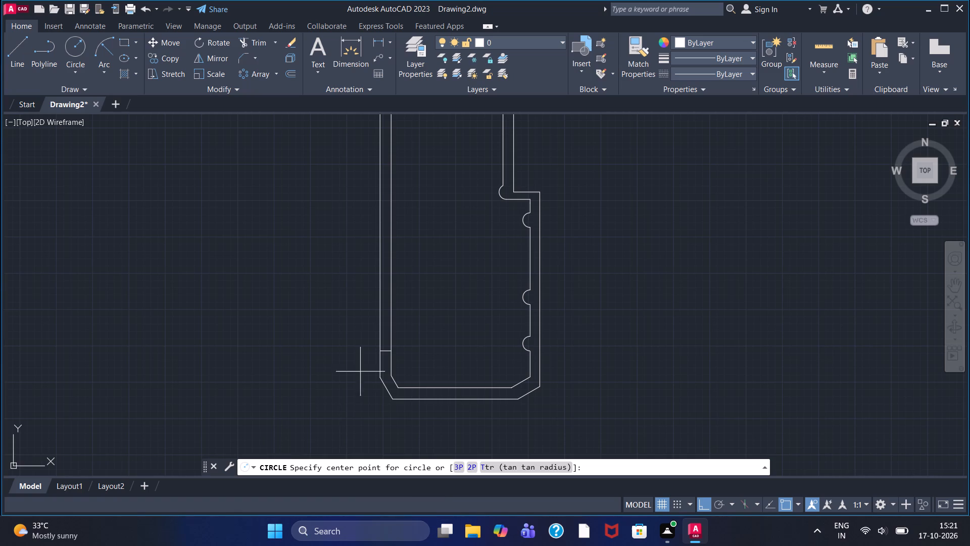
{"action": "left_click", "coordinate": [393, 353]}
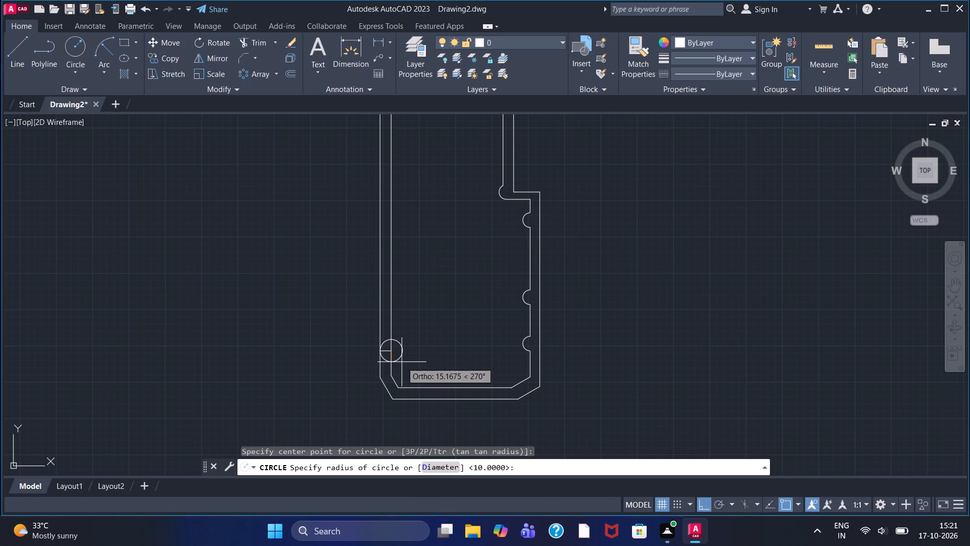
{"action": "type", "text": "10"}
{"action": "key", "text": "Return"}
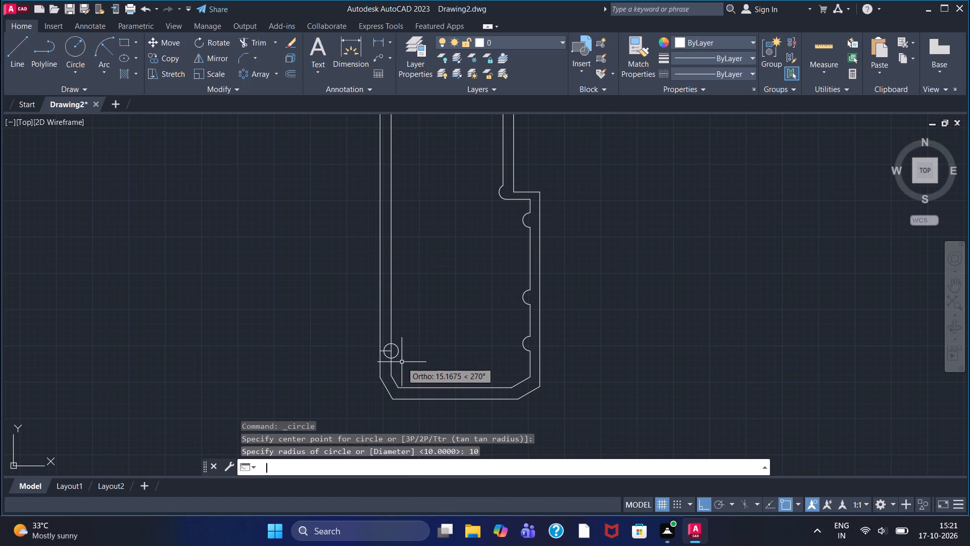
Trim this circle's two outer-side arcs, the short cross line and the inner vertical inside it, leaving a half-round relief.
{"action": "scroll", "coordinate": [404, 348], "scroll_direction": "up", "scroll_amount": 2}
{"action": "left_click", "coordinate": [242, 40]}
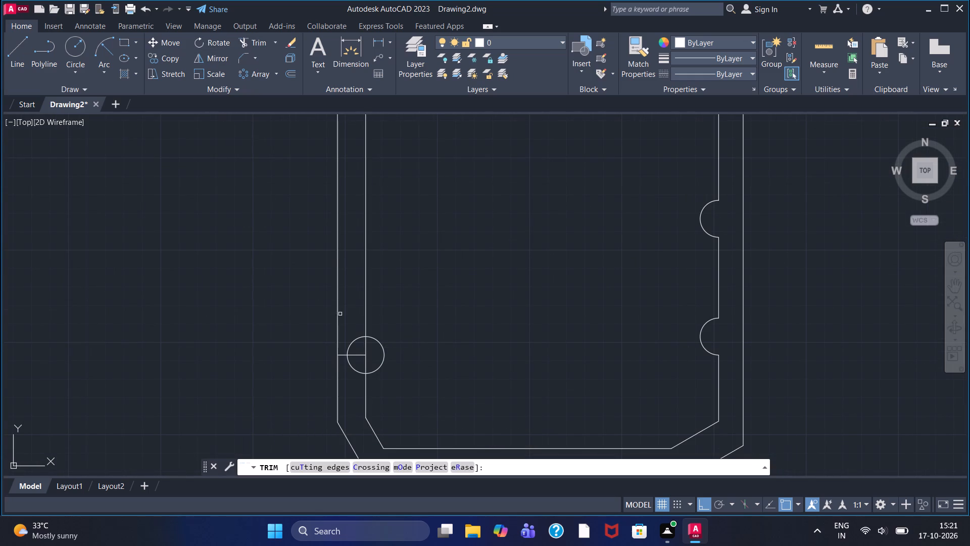
{"action": "left_click", "coordinate": [355, 342]}
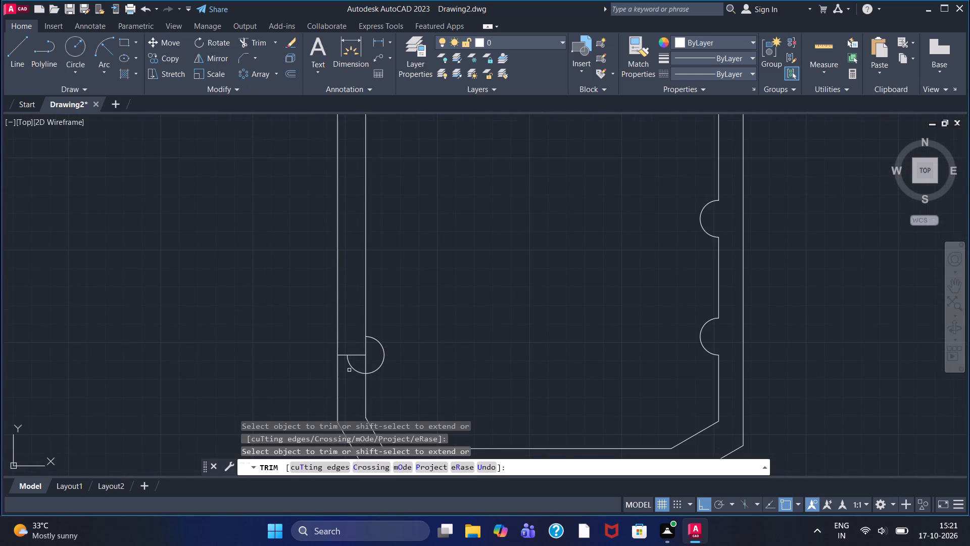
{"action": "left_click", "coordinate": [351, 369]}
{"action": "left_click", "coordinate": [351, 357]}
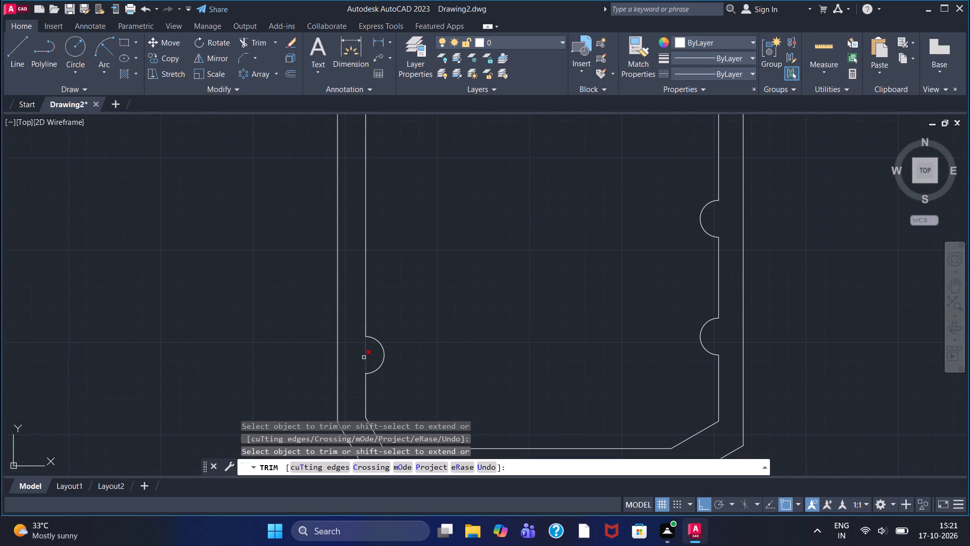
{"action": "left_click", "coordinate": [364, 357]}
Draw a three-segment U-shaped line across the two long verticals above their half-round relief, with an interior vertical segment about 166 long.
{"action": "scroll", "coordinate": [356, 309], "scroll_direction": "down", "scroll_amount": 2}
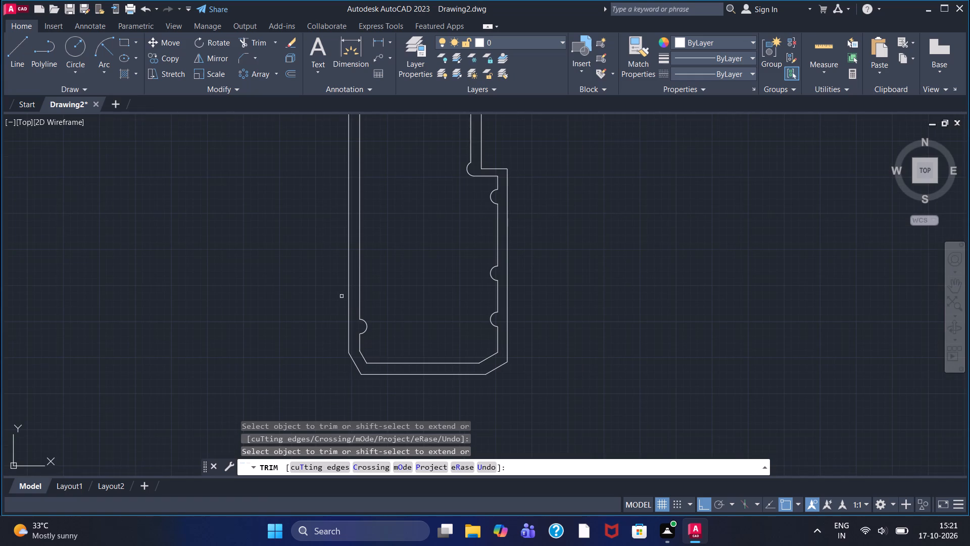
{"action": "scroll", "coordinate": [339, 284], "scroll_direction": "down", "scroll_amount": 1}
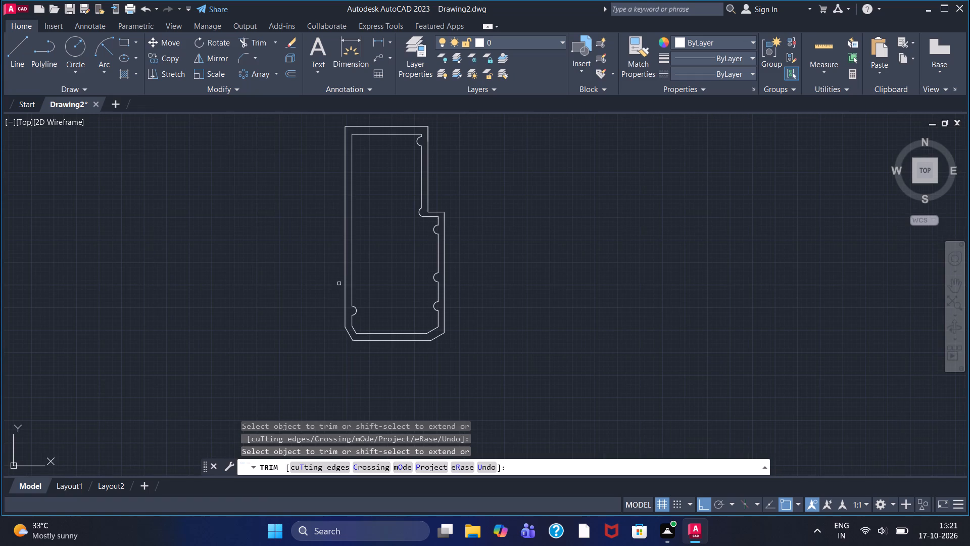
{"action": "left_click", "coordinate": [23, 59]}
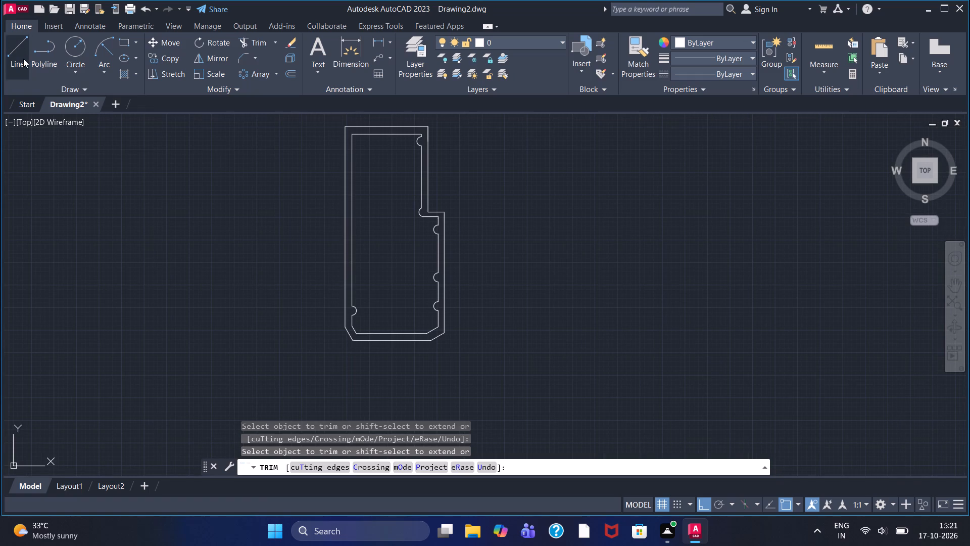
{"action": "left_click", "coordinate": [331, 264]}
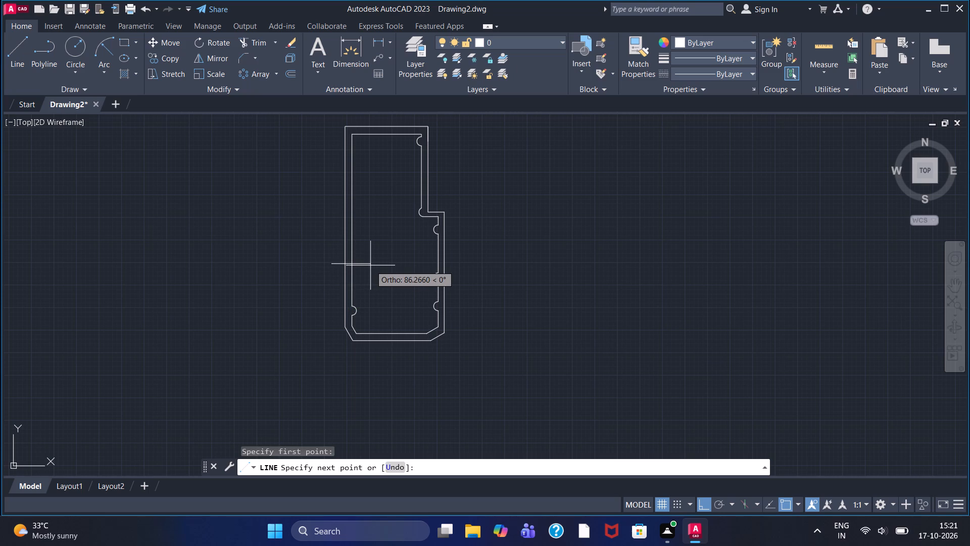
{"action": "left_click", "coordinate": [370, 265]}
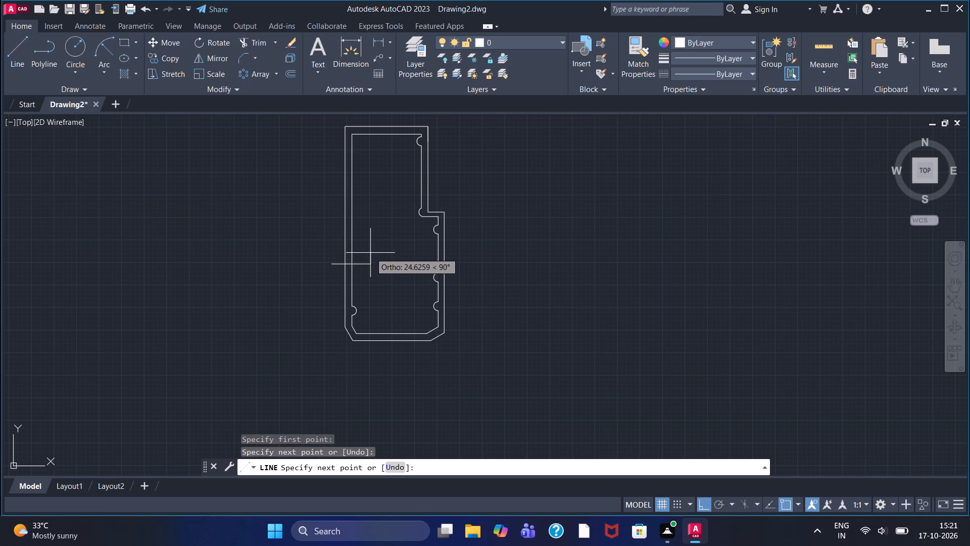
{"action": "left_click", "coordinate": [373, 189]}
{"action": "left_click", "coordinate": [311, 191]}
{"action": "right_click", "coordinate": [311, 191]}
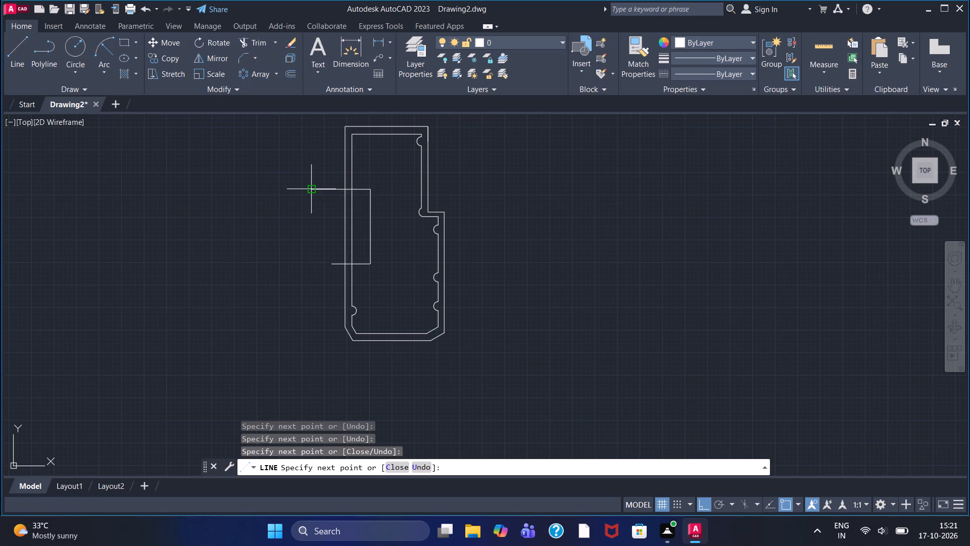
{"action": "left_click", "coordinate": [319, 202]}
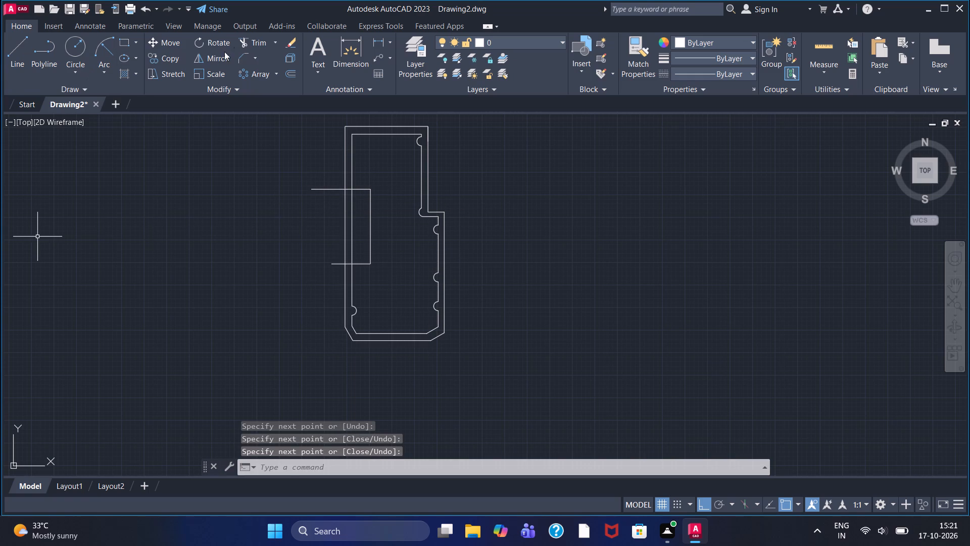
Trim the U-shaped line's outer overhangs and interior parts, keeping two short cross lines between the long verticals.
{"action": "left_click", "coordinate": [255, 38]}
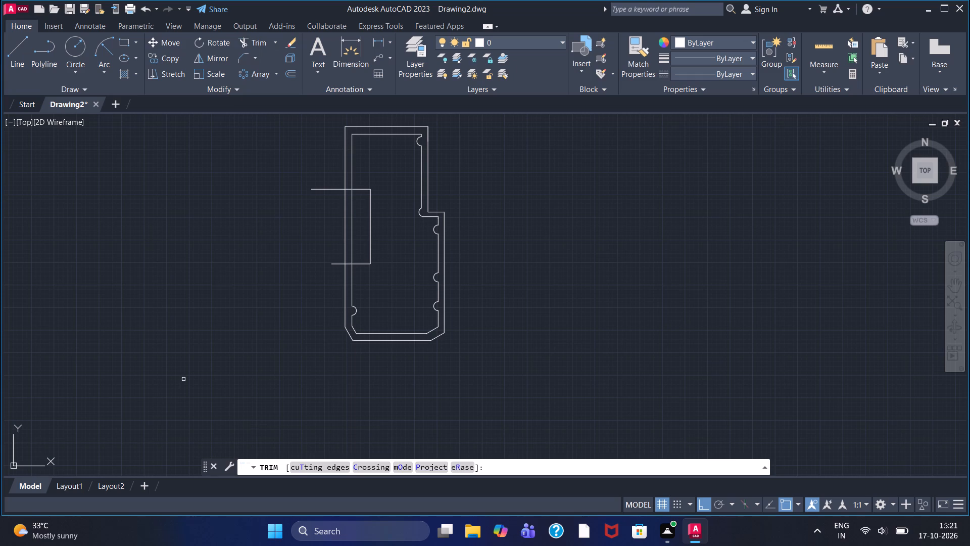
{"action": "left_click", "coordinate": [326, 189]}
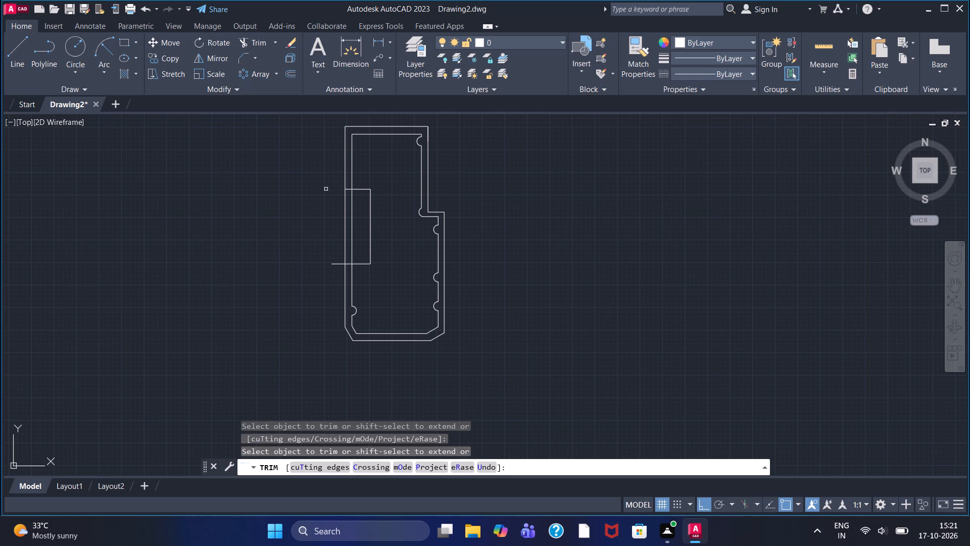
{"action": "double_click", "coordinate": [340, 264]}
{"action": "left_click", "coordinate": [363, 188]}
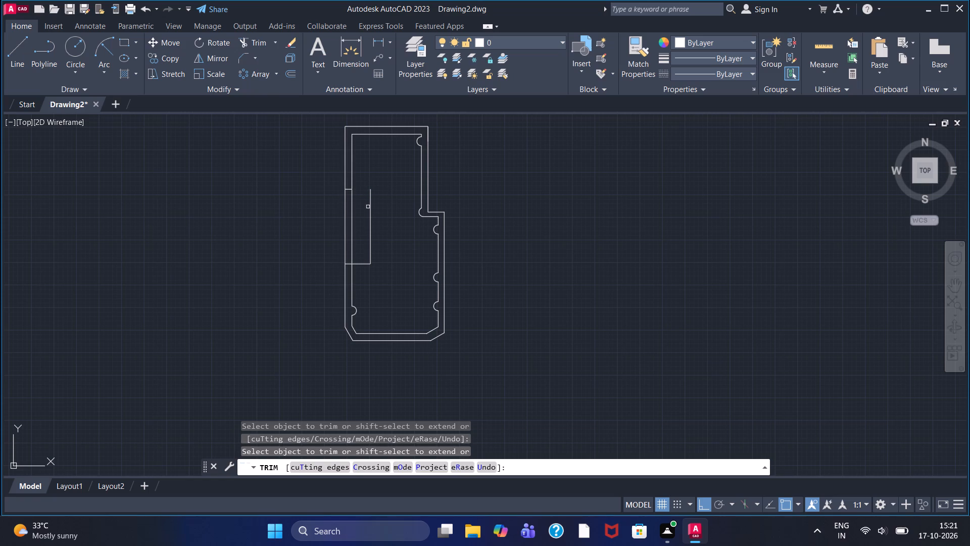
{"action": "left_click", "coordinate": [370, 217]}
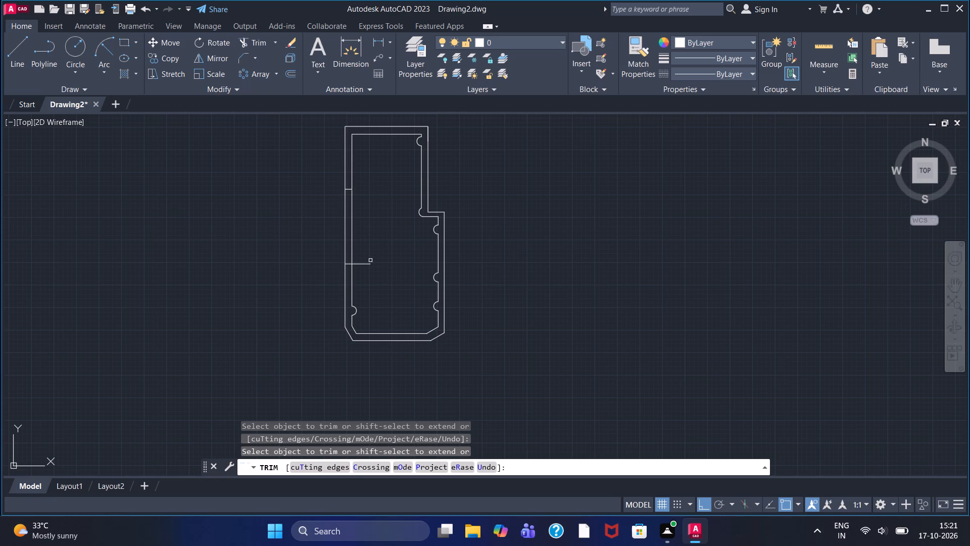
{"action": "double_click", "coordinate": [368, 263]}
Draw two circles of radius 10, centred where each short cross line meets the long inner vertical line.
{"action": "left_click", "coordinate": [71, 48]}
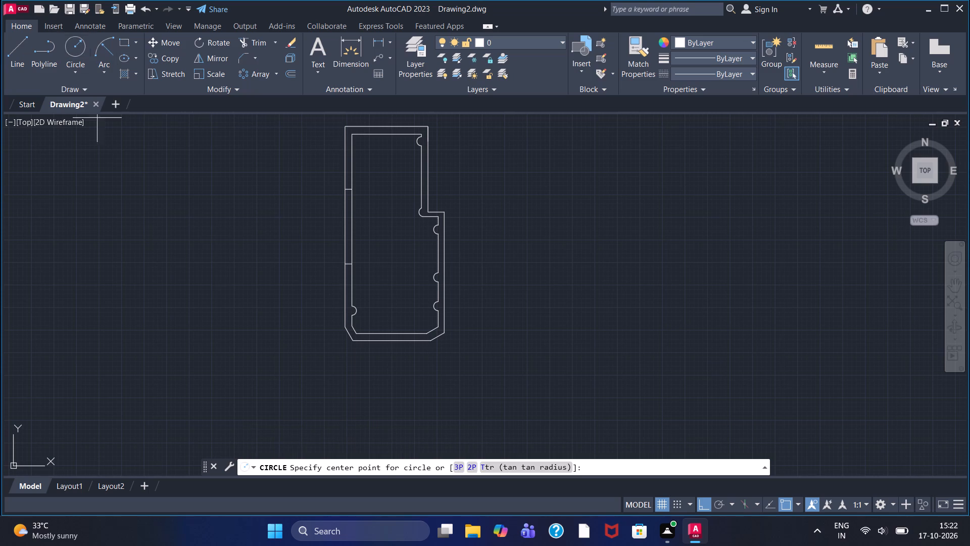
{"action": "scroll", "coordinate": [331, 191], "scroll_direction": "up", "scroll_amount": 1}
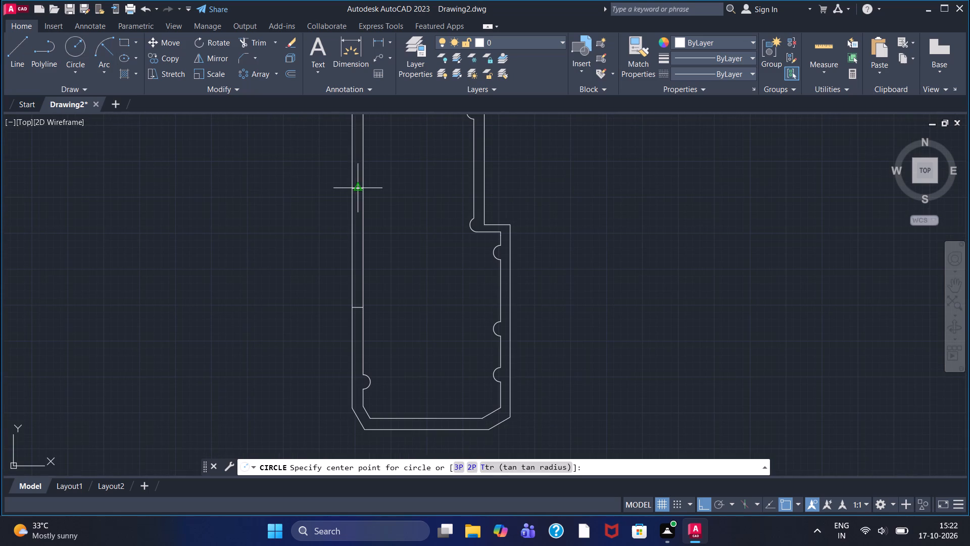
{"action": "left_click", "coordinate": [364, 189]}
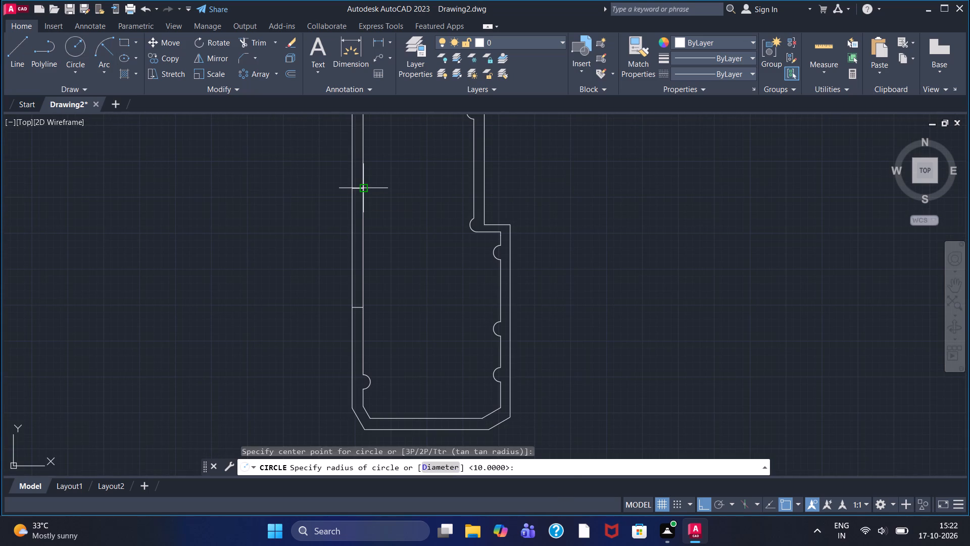
{"action": "type", "text": "10"}
{"action": "key", "text": "Return"}
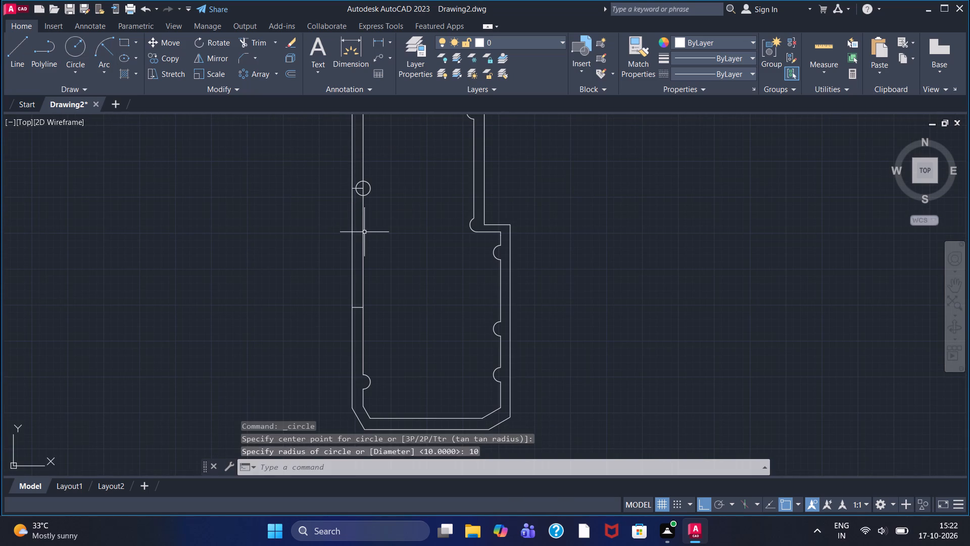
{"action": "left_click", "coordinate": [76, 49]}
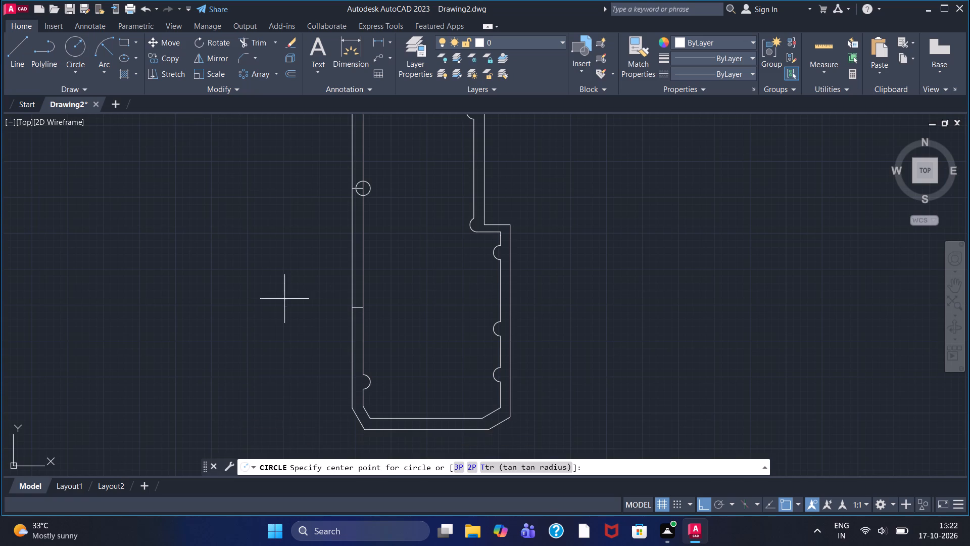
{"action": "left_click", "coordinate": [366, 309]}
{"action": "type", "text": "10"}
{"action": "key", "text": "Return"}
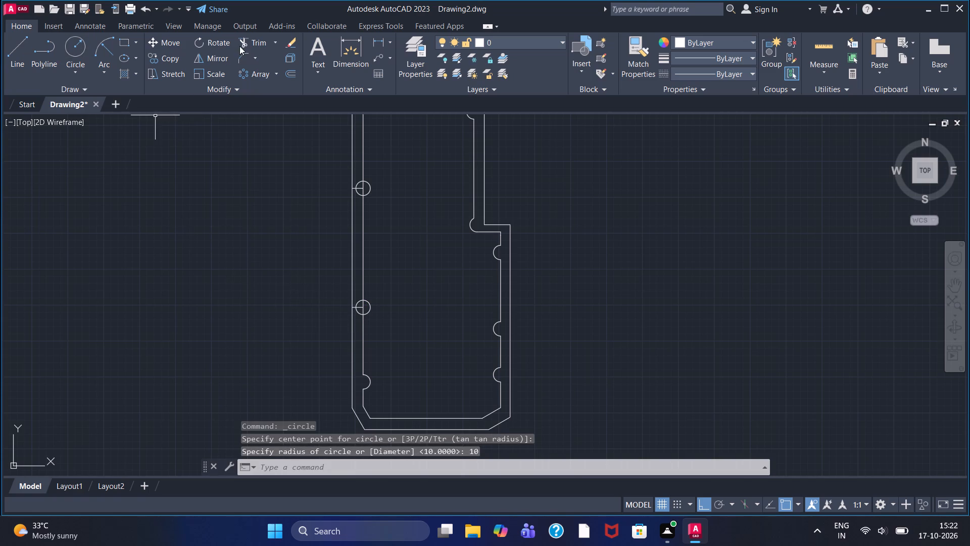
Trim the lower new circle's outer-side arcs, its cross line and the inner vertical inside it, leaving a half-round relief.
{"action": "left_click", "coordinate": [242, 44]}
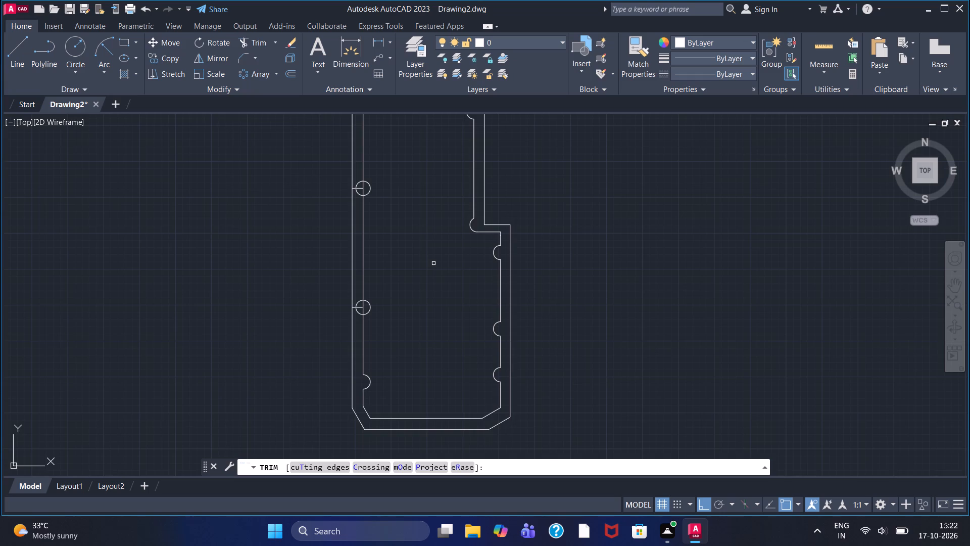
{"action": "scroll", "coordinate": [433, 263], "scroll_direction": "up", "scroll_amount": 2}
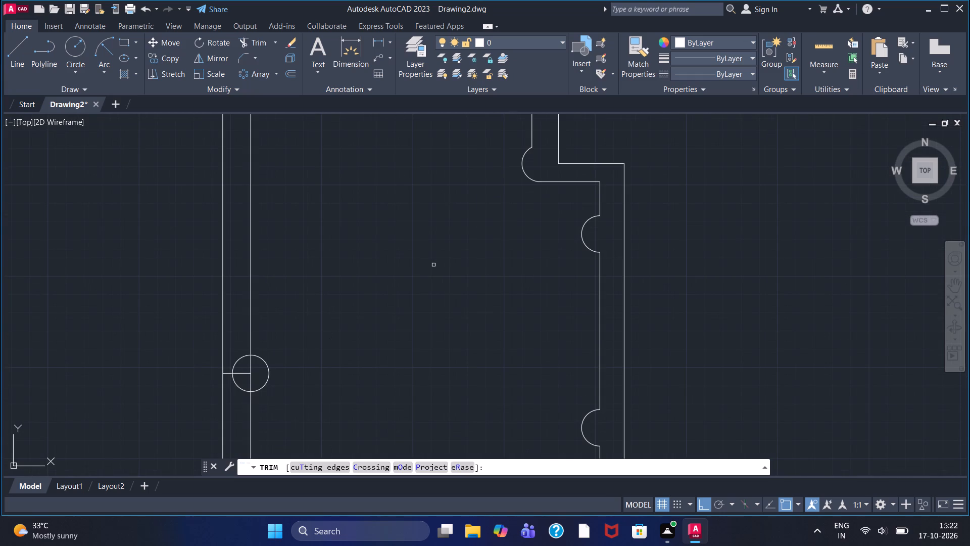
{"action": "scroll", "coordinate": [433, 265], "scroll_direction": "up", "scroll_amount": 1}
{"action": "scroll", "coordinate": [433, 268], "scroll_direction": "down", "scroll_amount": 1}
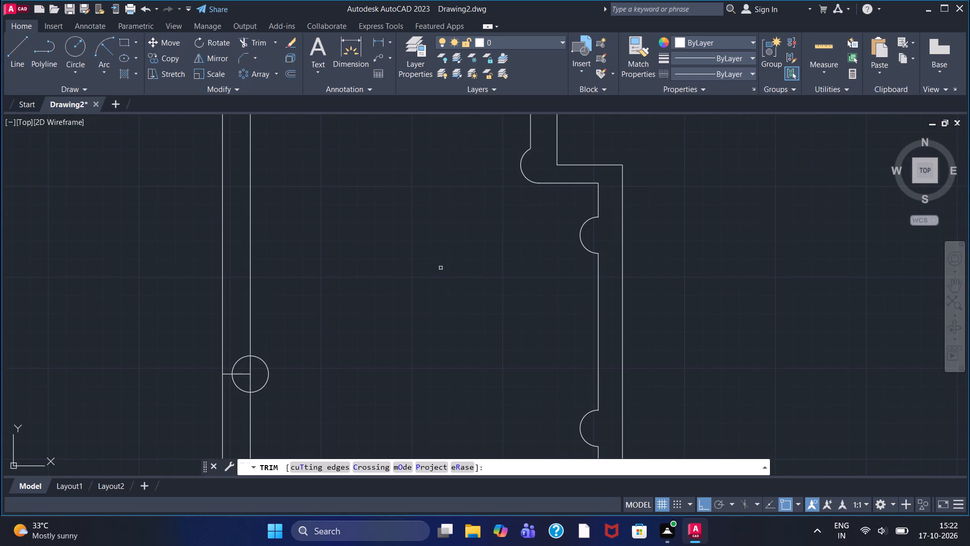
{"action": "left_click", "coordinate": [239, 358]}
{"action": "double_click", "coordinate": [249, 368]}
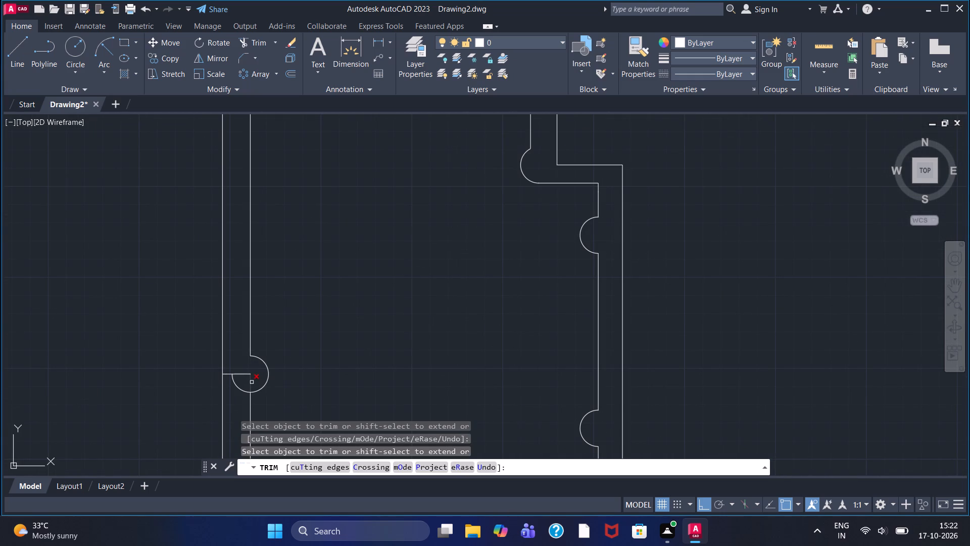
{"action": "left_click", "coordinate": [252, 382]}
{"action": "left_click", "coordinate": [245, 376]}
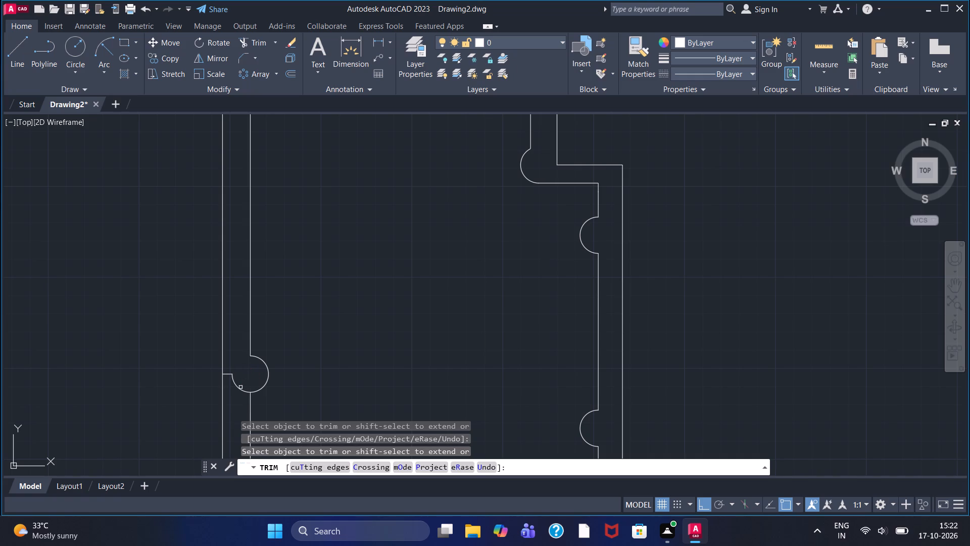
{"action": "left_click", "coordinate": [239, 389]}
{"action": "double_click", "coordinate": [233, 374]}
Trim the upper new circle's outer-side arcs, its cross line and the inner vertical inside it, leaving a half-round relief.
{"action": "scroll", "coordinate": [248, 368], "scroll_direction": "down", "scroll_amount": 2}
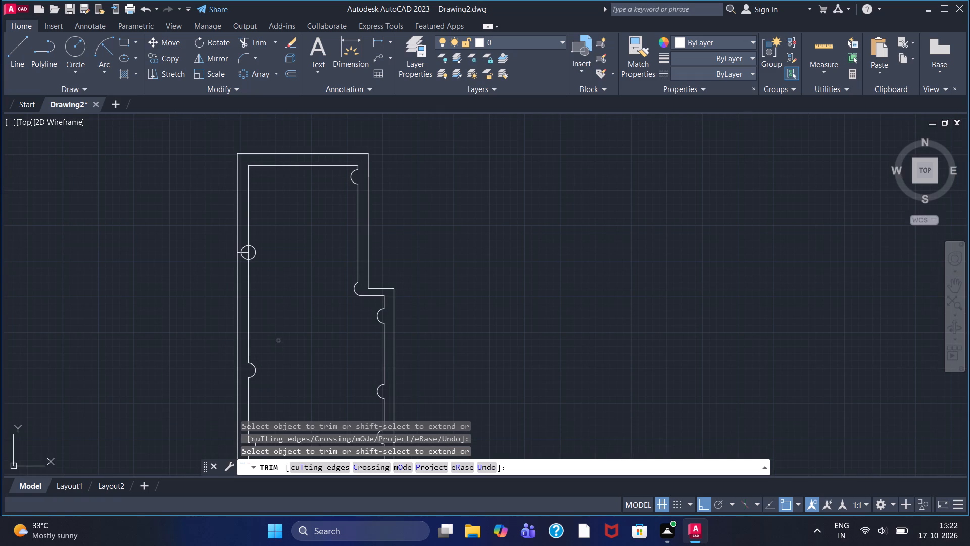
{"action": "scroll", "coordinate": [244, 232], "scroll_direction": "up", "scroll_amount": 2}
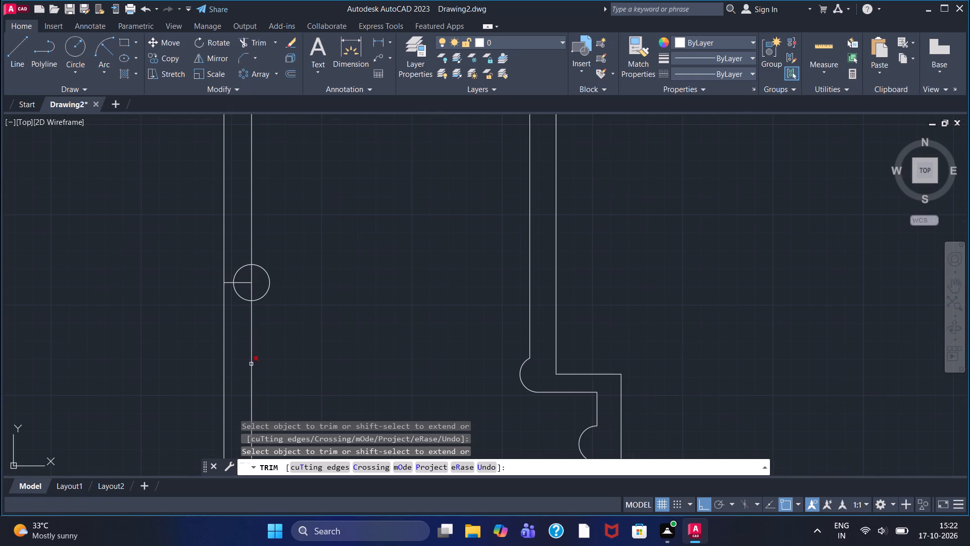
{"action": "scroll", "coordinate": [219, 283], "scroll_direction": "up", "scroll_amount": 1}
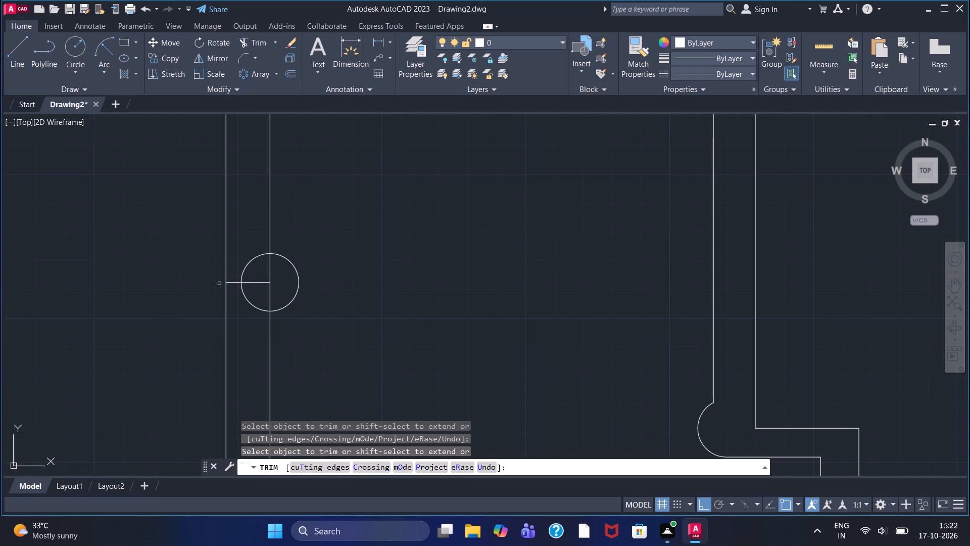
{"action": "left_click", "coordinate": [246, 266]}
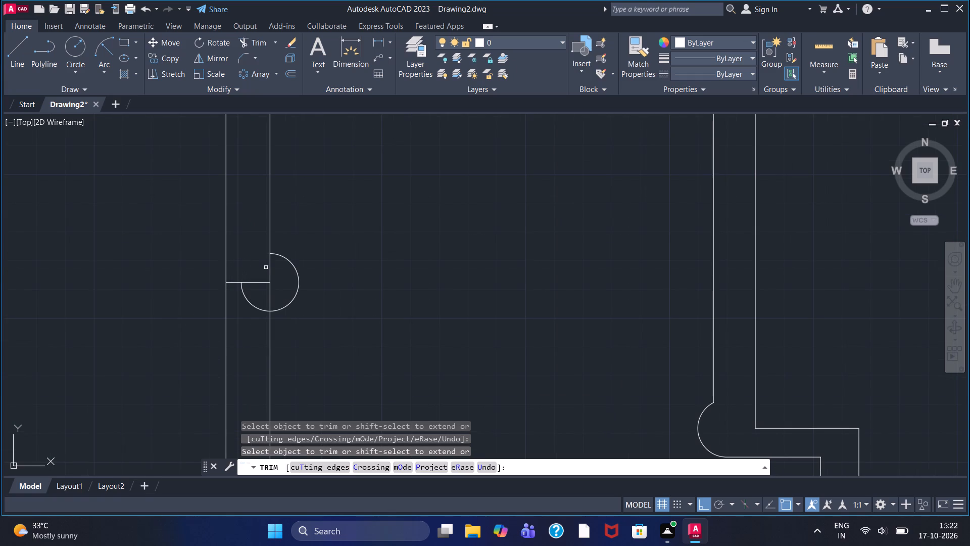
{"action": "left_click", "coordinate": [269, 274]}
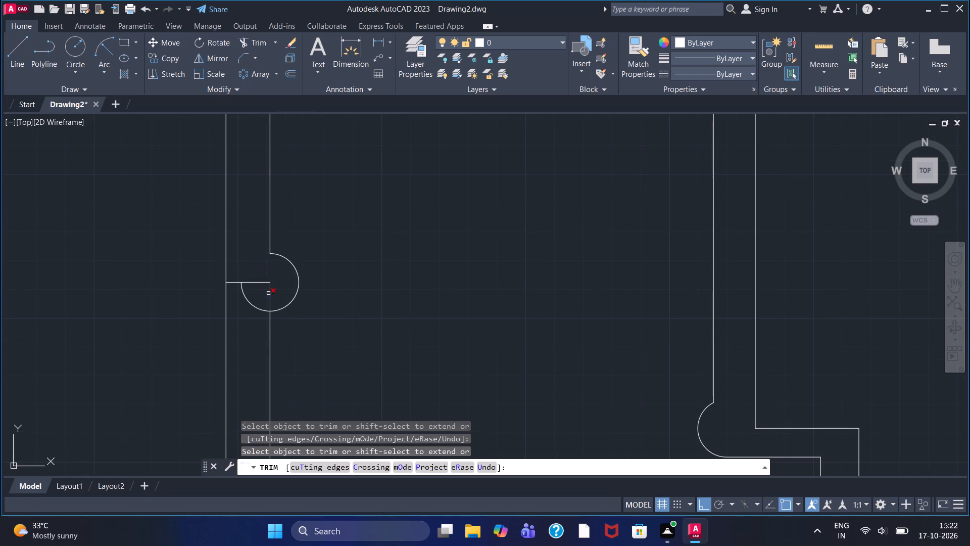
{"action": "left_click", "coordinate": [271, 299]}
{"action": "left_click", "coordinate": [263, 284]}
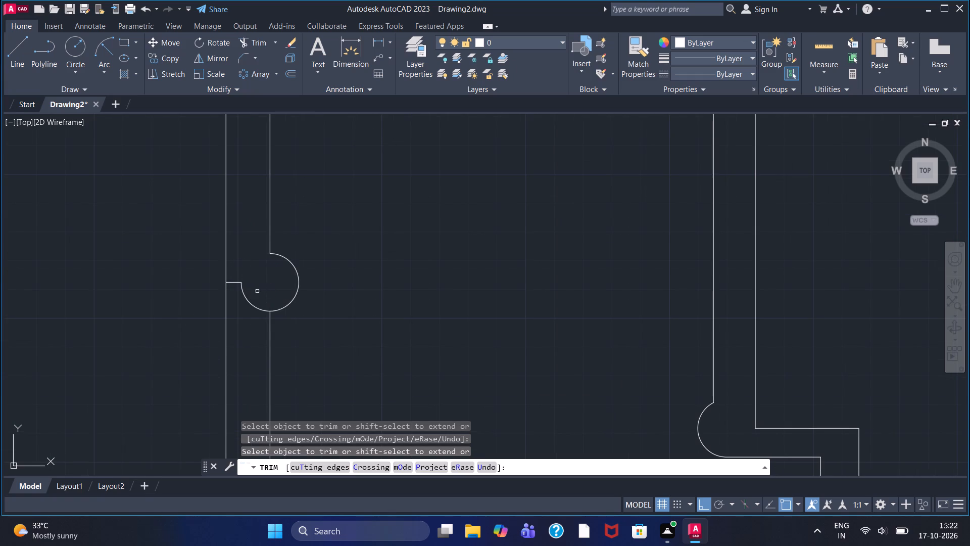
{"action": "left_click", "coordinate": [251, 301]}
{"action": "left_click", "coordinate": [237, 283]}
Draw a circle of radius 10 centred on the upper-left corner of the inner outline.
{"action": "scroll", "coordinate": [241, 285], "scroll_direction": "down", "scroll_amount": 1}
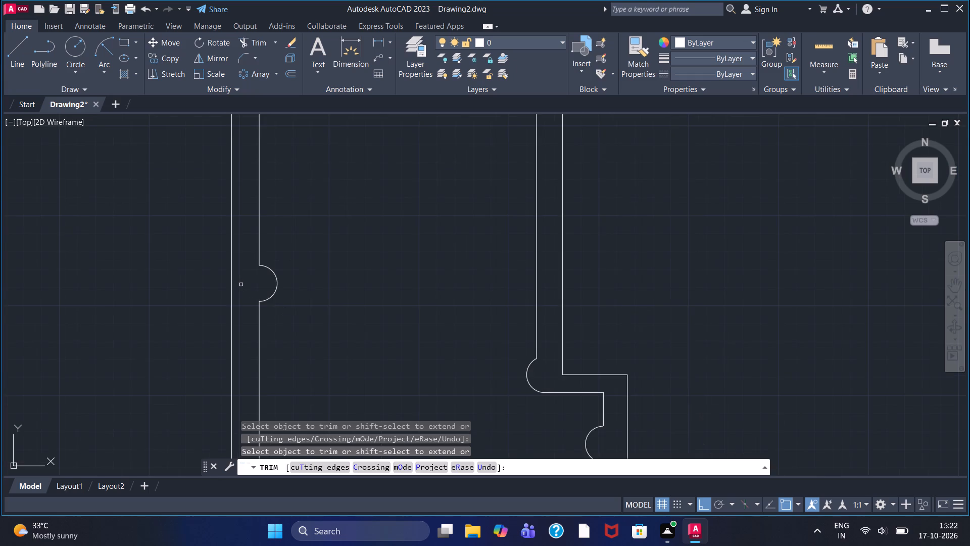
{"action": "scroll", "coordinate": [241, 286], "scroll_direction": "down", "scroll_amount": 1}
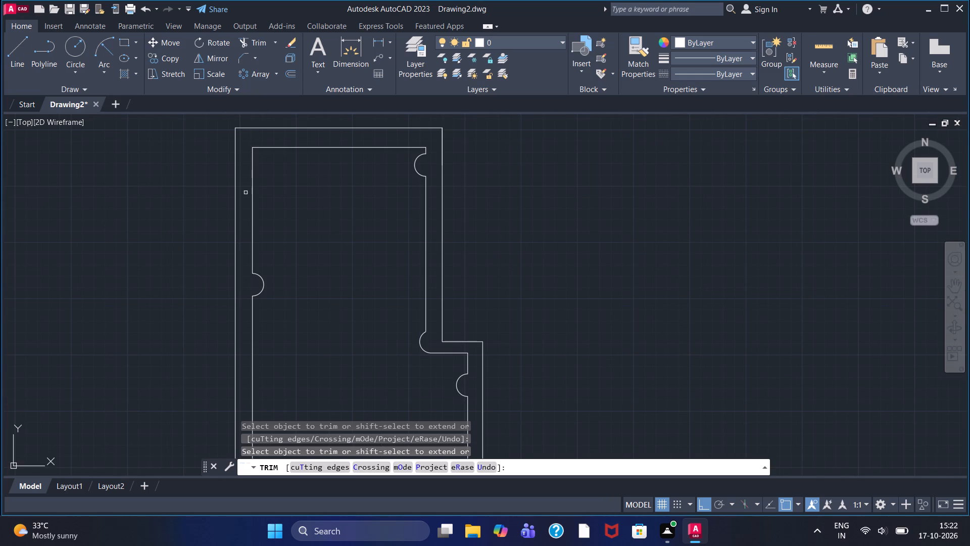
{"action": "left_click", "coordinate": [83, 52]}
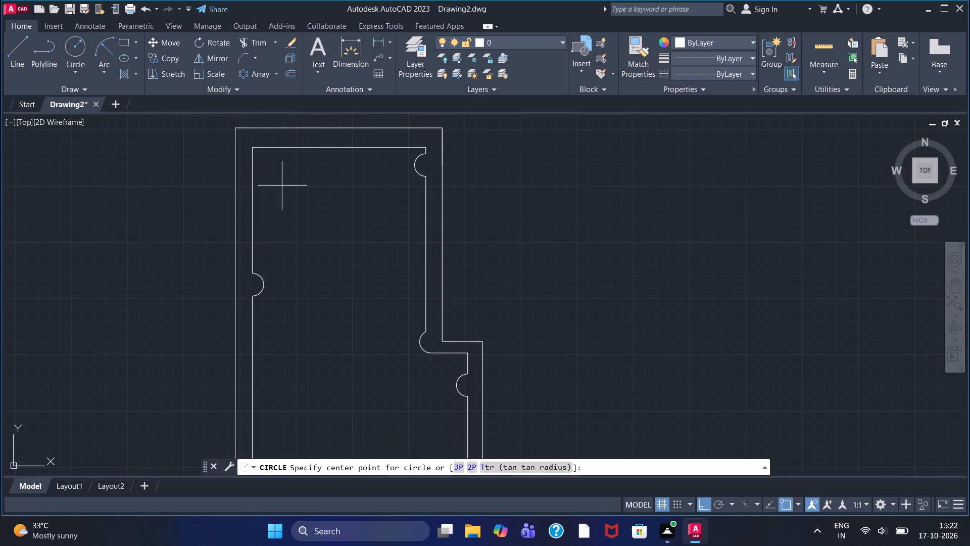
{"action": "left_click", "coordinate": [253, 150]}
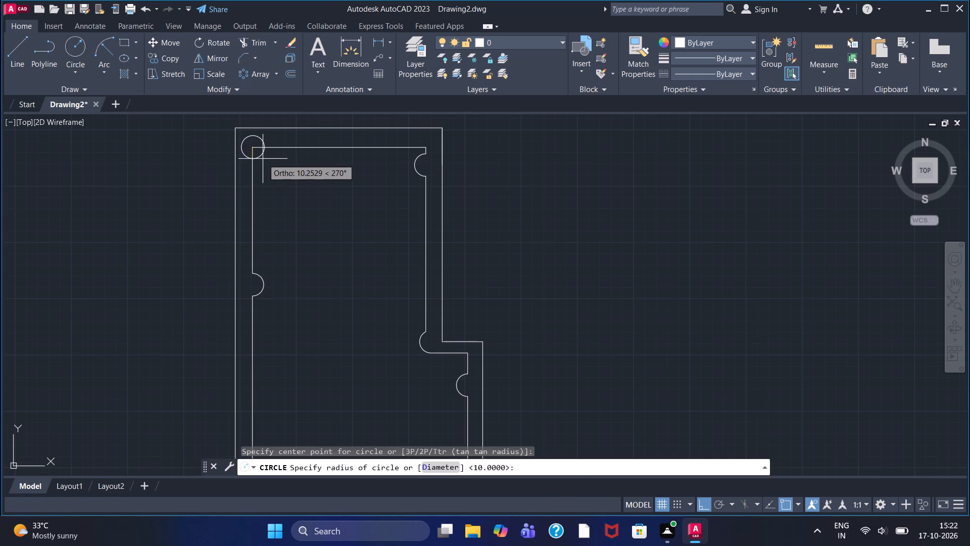
{"action": "type", "text": "10"}
{"action": "key", "text": "Return"}
Trim the corner circle's outer arc and the two inner outline pieces inside it, leaving a concave quarter-round at the upper-left corner.
{"action": "scroll", "coordinate": [253, 155], "scroll_direction": "up", "scroll_amount": 1}
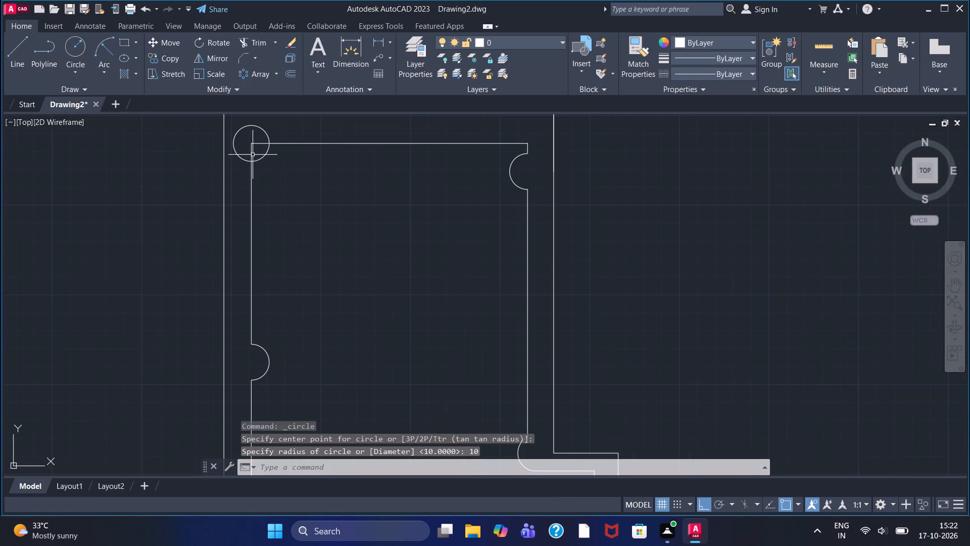
{"action": "left_click", "coordinate": [258, 35]}
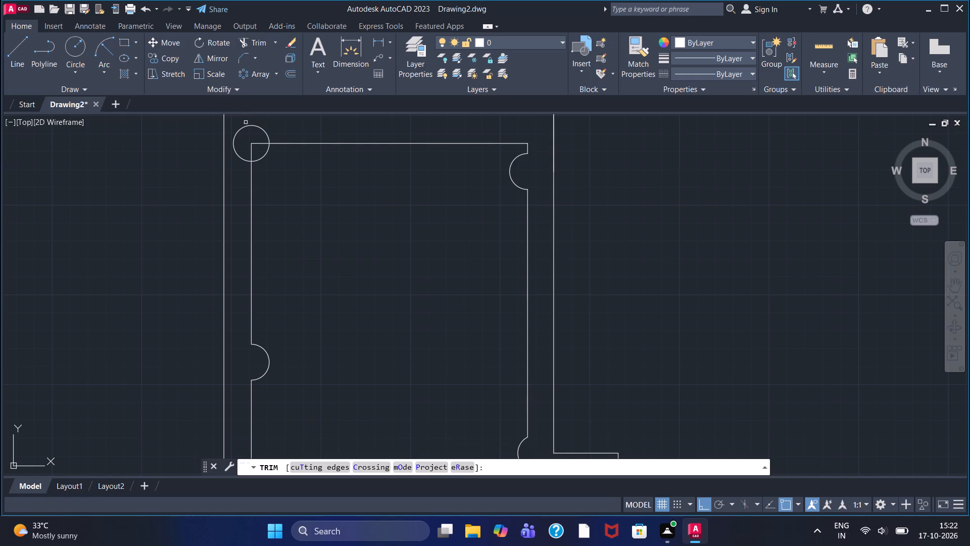
{"action": "left_click", "coordinate": [249, 127]}
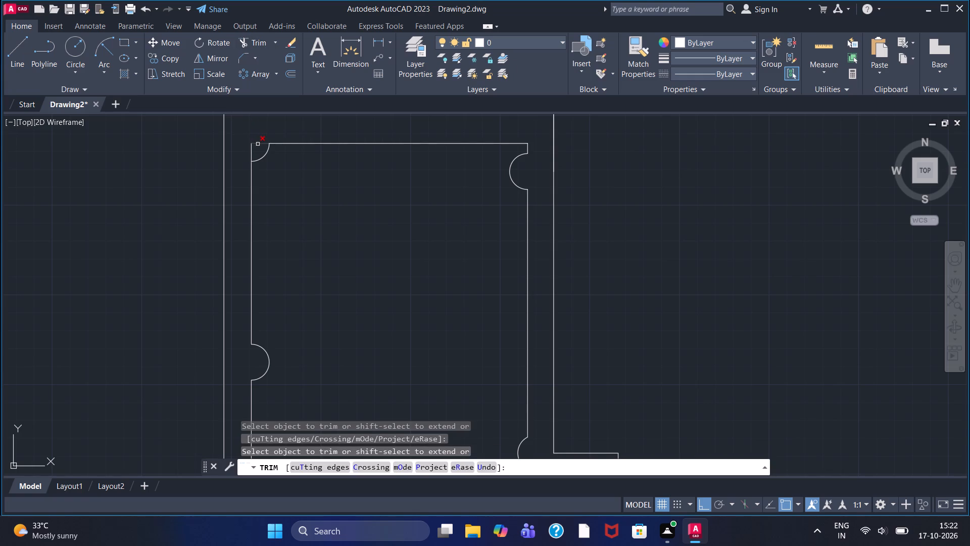
{"action": "left_click", "coordinate": [258, 144]}
{"action": "left_click", "coordinate": [251, 151]}
Draw connected lines from the midpoint of the inner top edge: 9.5 to the left, 18 down, and 18.5 to the right.
{"action": "scroll", "coordinate": [232, 180], "scroll_direction": "down", "scroll_amount": 1}
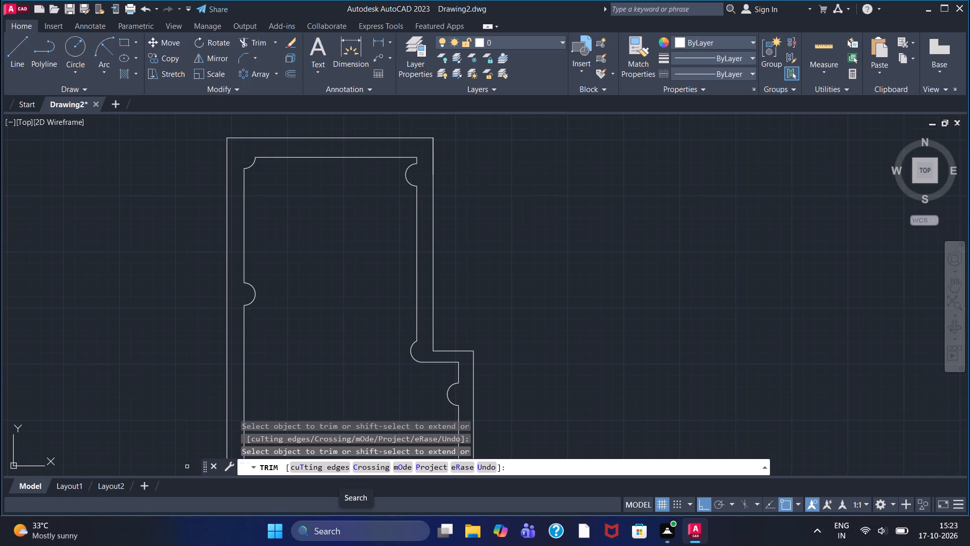
{"action": "scroll", "coordinate": [316, 242], "scroll_direction": "up", "scroll_amount": 1}
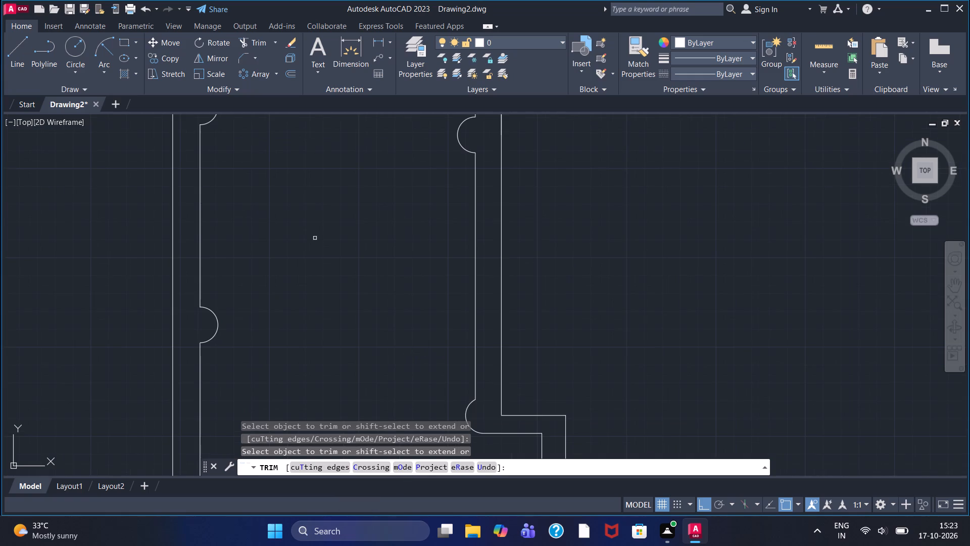
{"action": "scroll", "coordinate": [321, 229], "scroll_direction": "down", "scroll_amount": 1}
{"action": "middle_click_drag", "start_coordinate": [321, 217], "coordinate": [301, 330]}
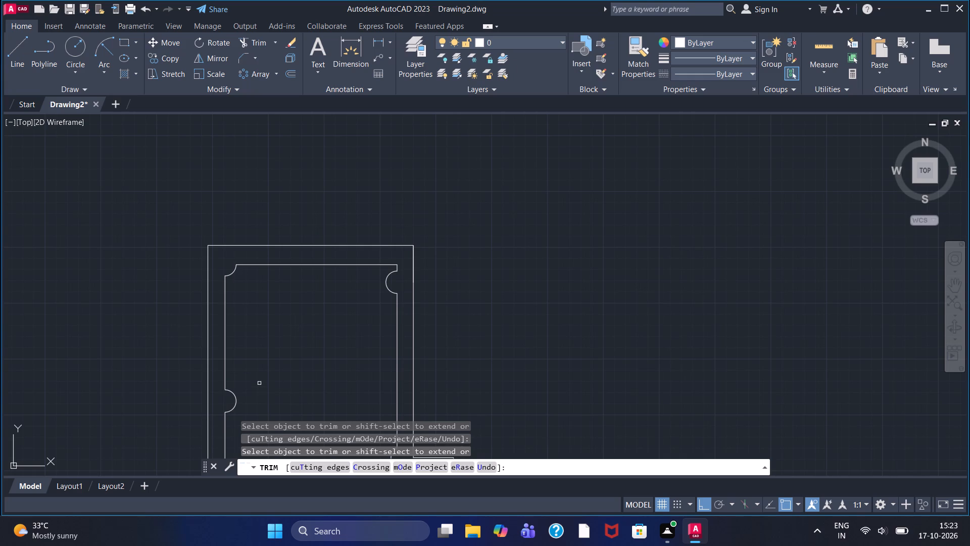
{"action": "left_click", "coordinate": [19, 63]}
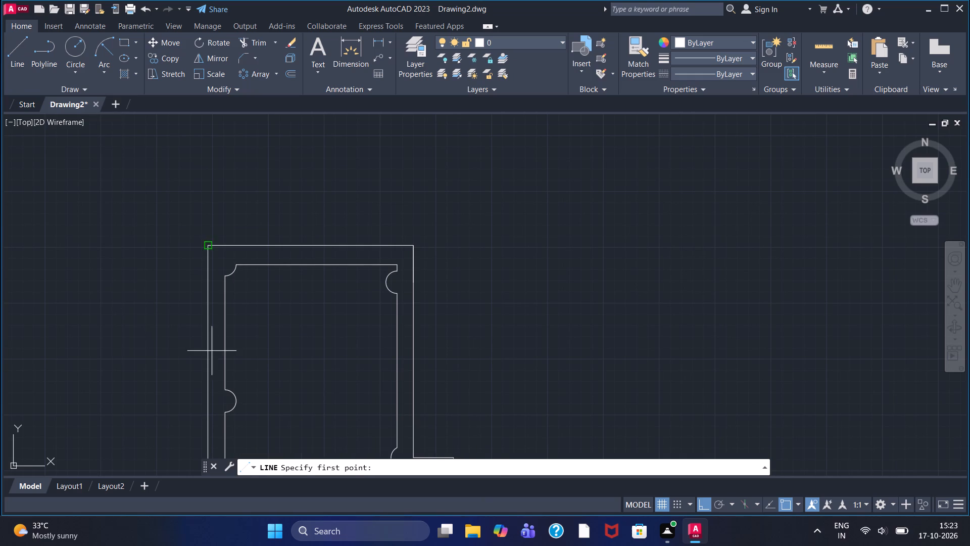
{"action": "left_click", "coordinate": [319, 265]}
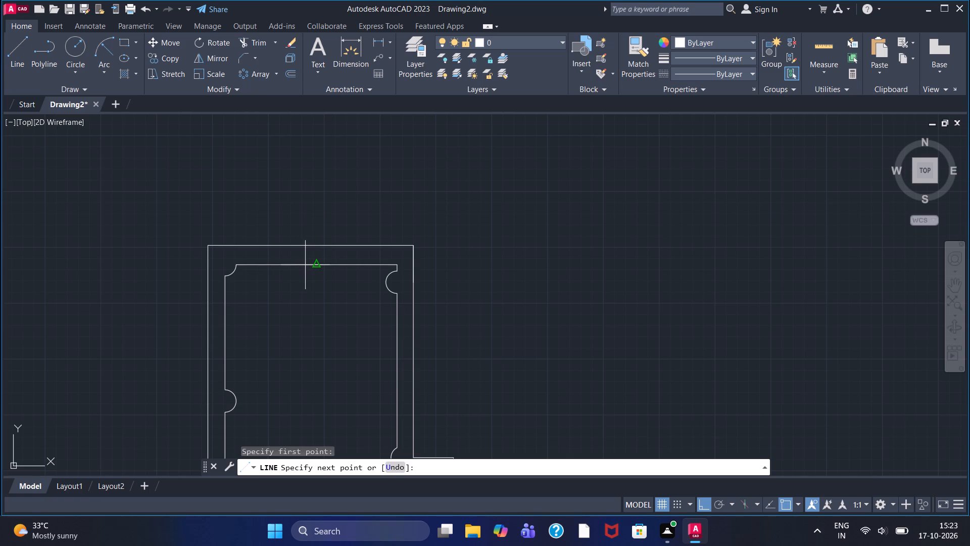
{"action": "type", "text": "9.5"}
{"action": "key", "text": "Return"}
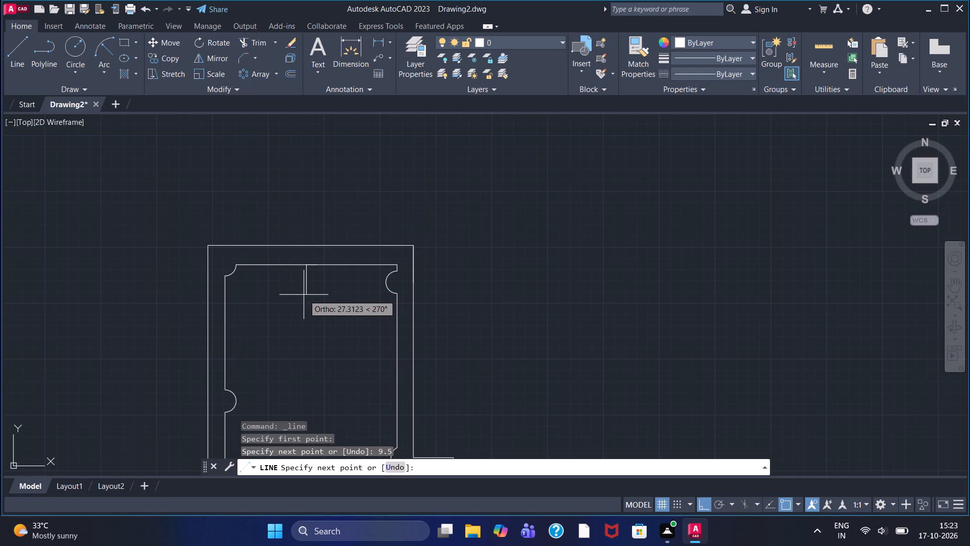
{"action": "type", "text": "18"}
{"action": "key", "text": "Return"}
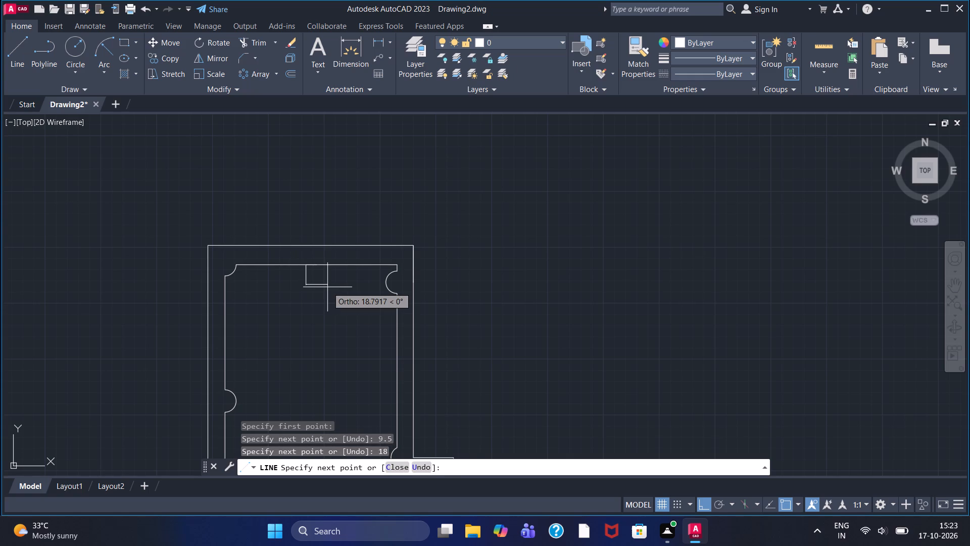
{"action": "type", "text": "18.5"}
{"action": "key", "text": "Return"}
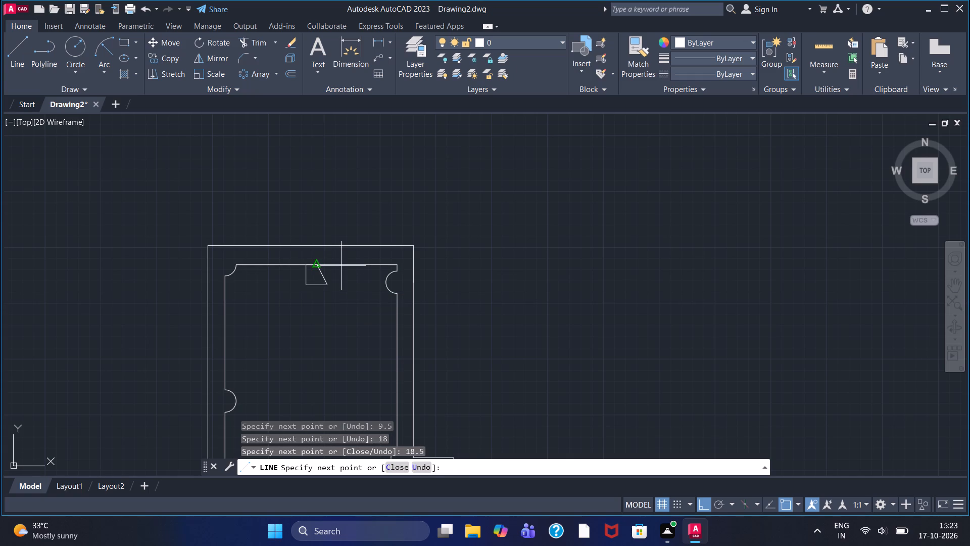
{"action": "key", "text": "Escape"}
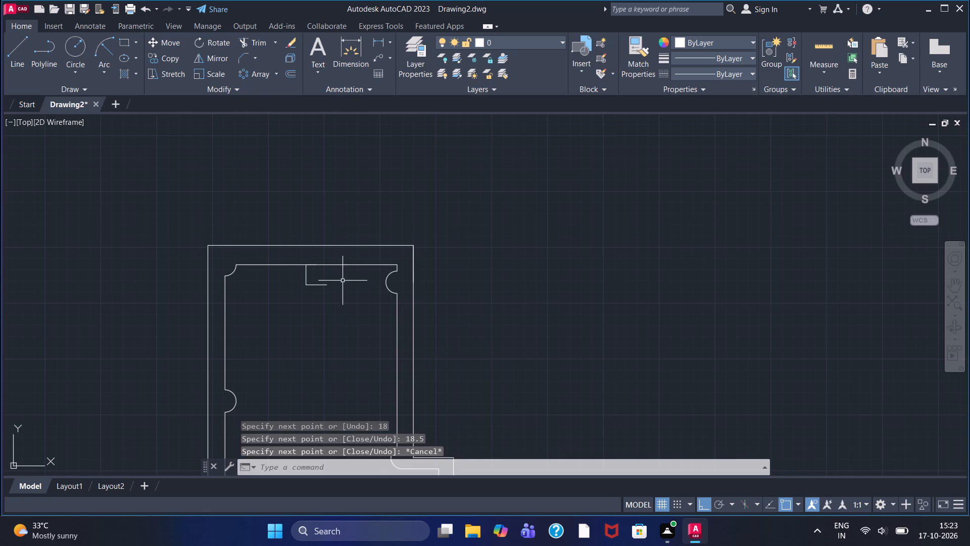
Continue from the open end with a line 18.5 to the right and a vertical line up past the outer top edge.
{"action": "left_click", "coordinate": [25, 51]}
{"action": "left_click", "coordinate": [326, 287]}
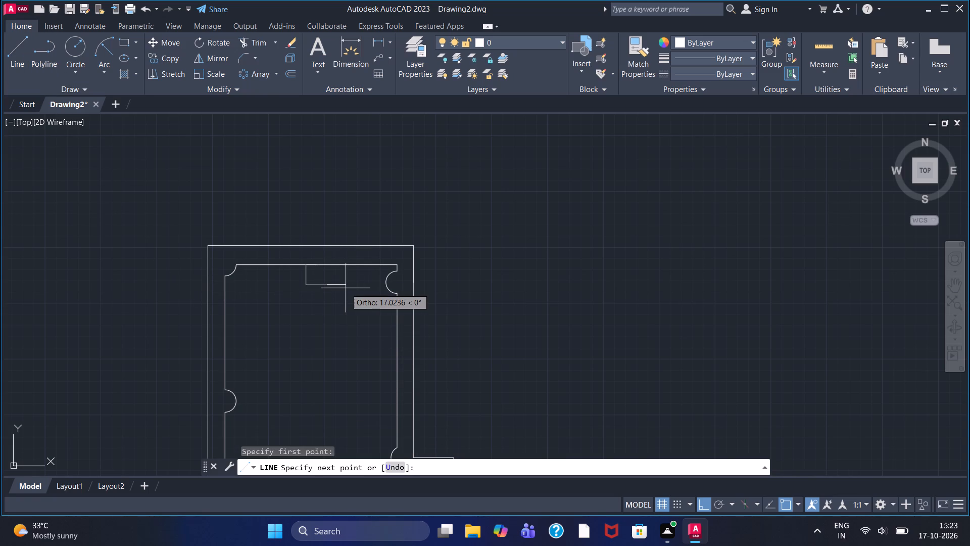
{"action": "type", "text": "18.5"}
{"action": "key", "text": "Return"}
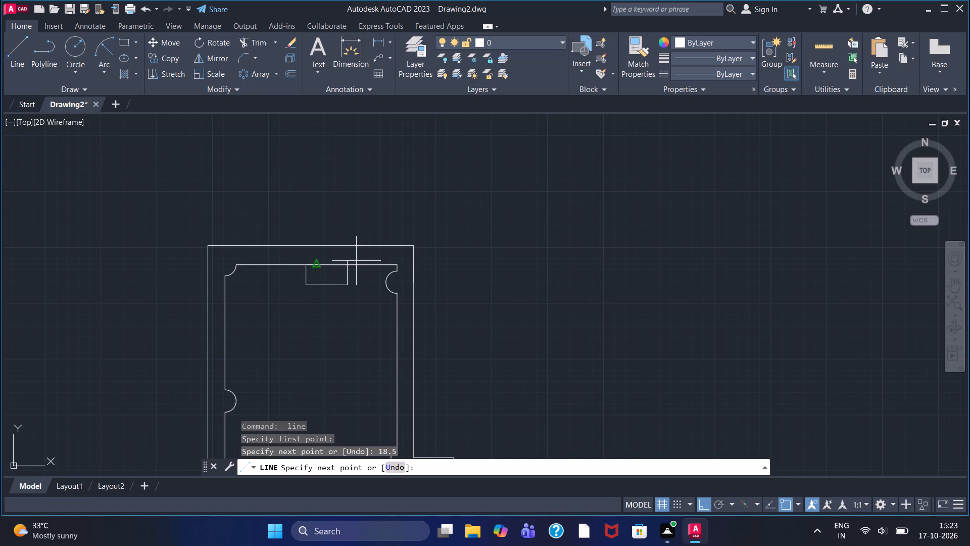
{"action": "left_click", "coordinate": [368, 221]}
{"action": "right_click", "coordinate": [368, 221]}
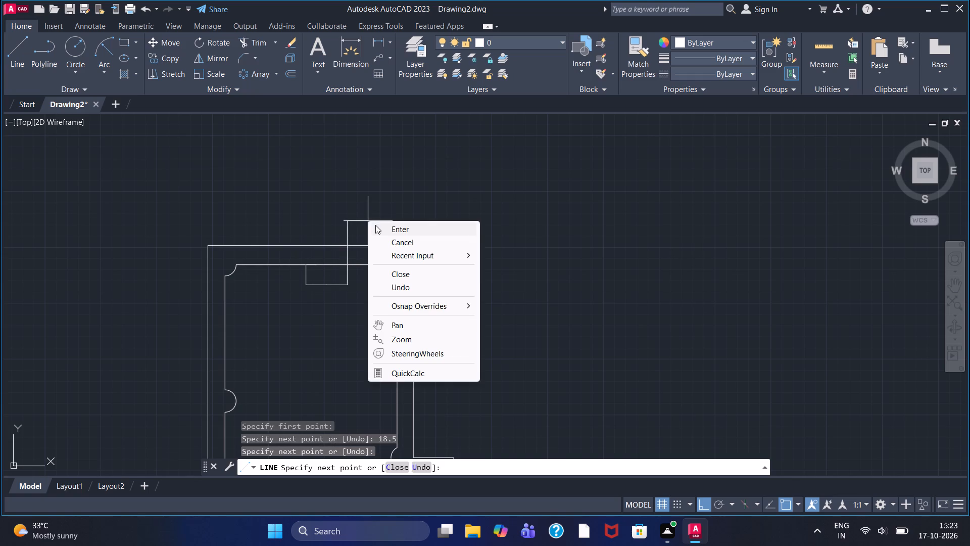
{"action": "left_click", "coordinate": [378, 227]}
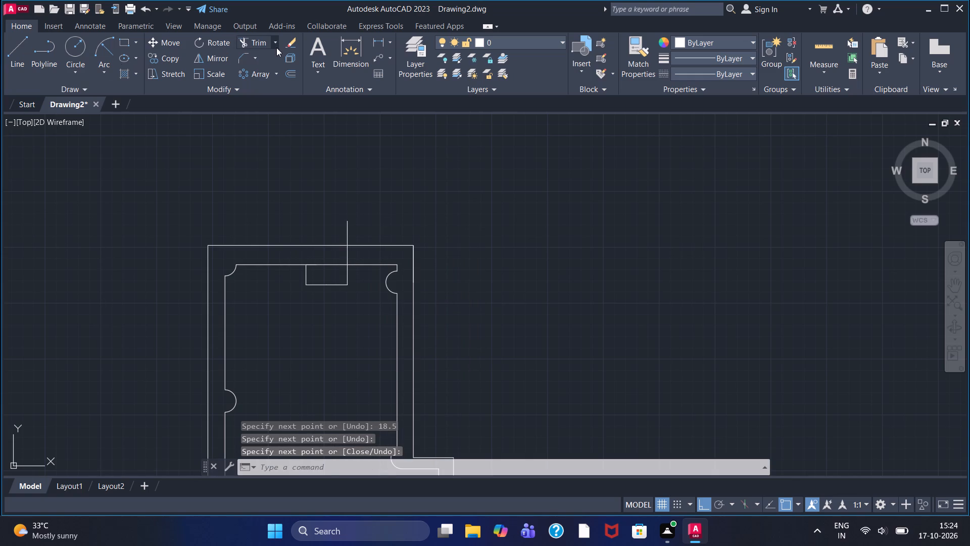
Trim the vertical line above the inner top edge and the inner top edge between the notch sides, leaving an open rectangular notch.
{"action": "left_click", "coordinate": [248, 44]}
{"action": "double_click", "coordinate": [348, 228]}
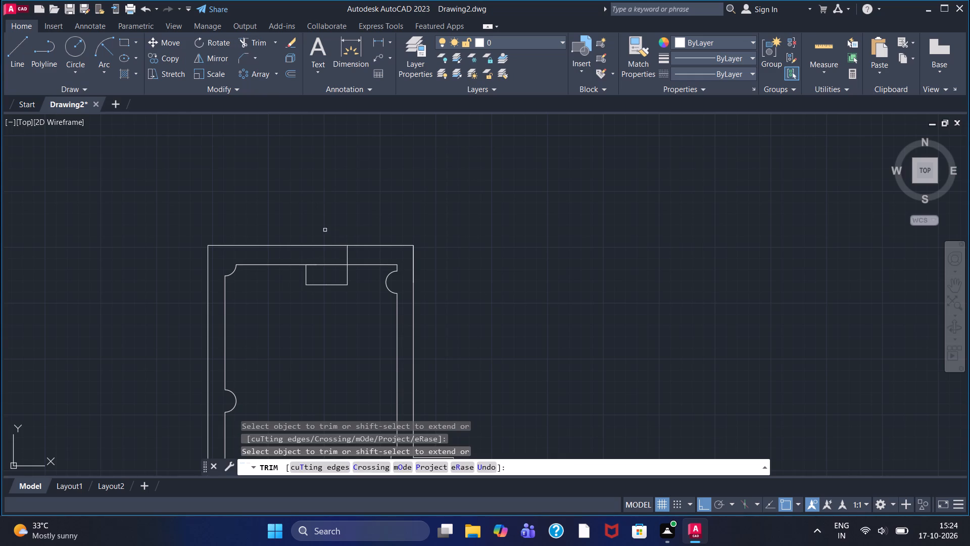
{"action": "left_click", "coordinate": [348, 252]}
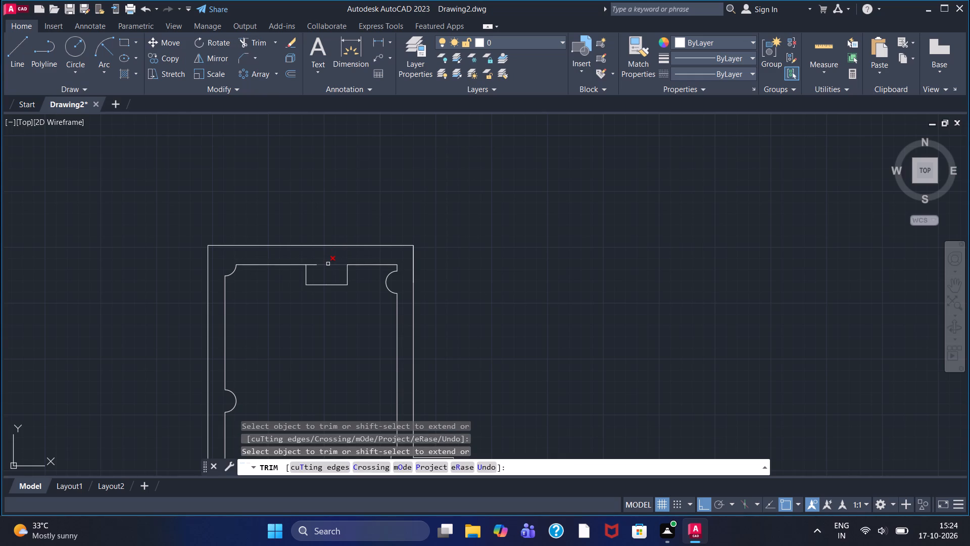
{"action": "left_click", "coordinate": [328, 264]}
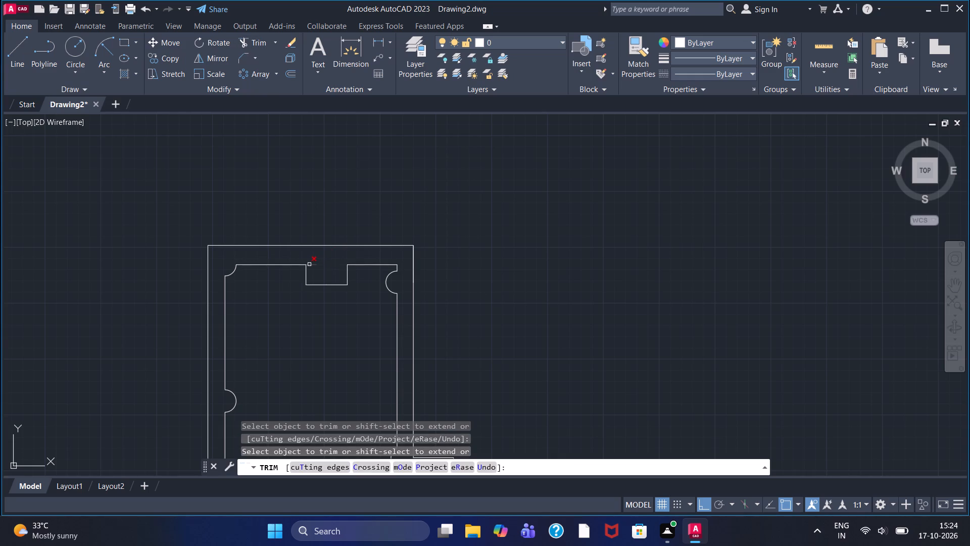
{"action": "left_click", "coordinate": [310, 264]}
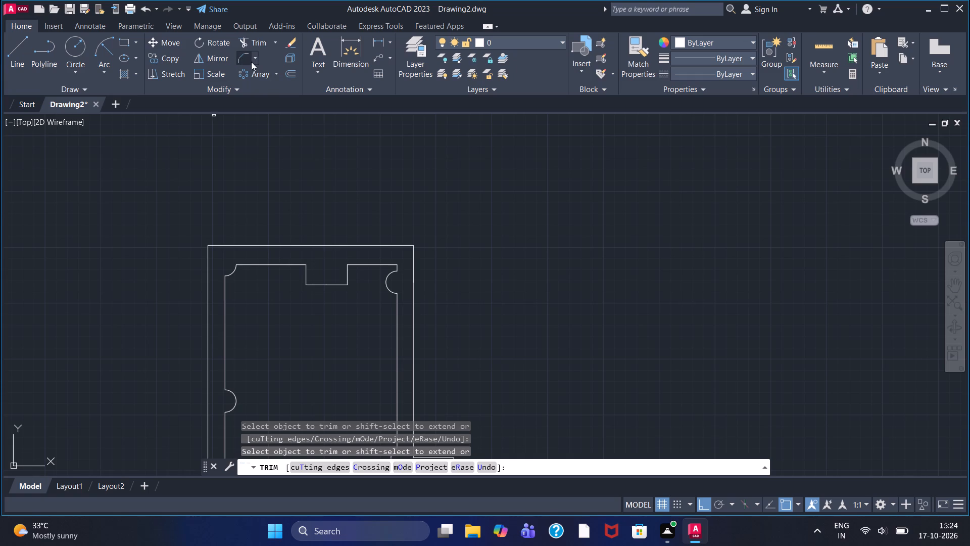
Fillet the lower-right corner of the top notch with a radius of 12.5.
{"action": "left_click", "coordinate": [253, 56]}
{"action": "double_click", "coordinate": [280, 67]}
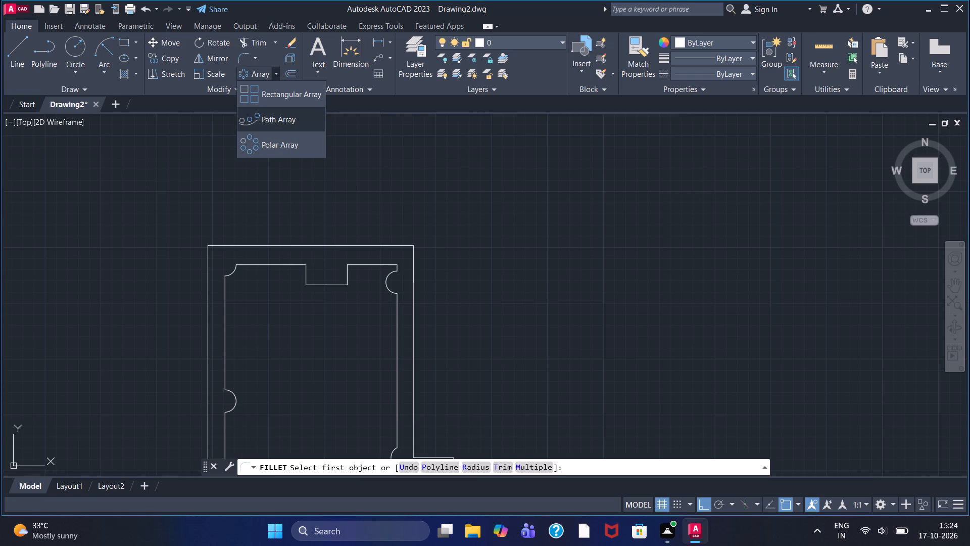
{"action": "left_click", "coordinate": [380, 183]}
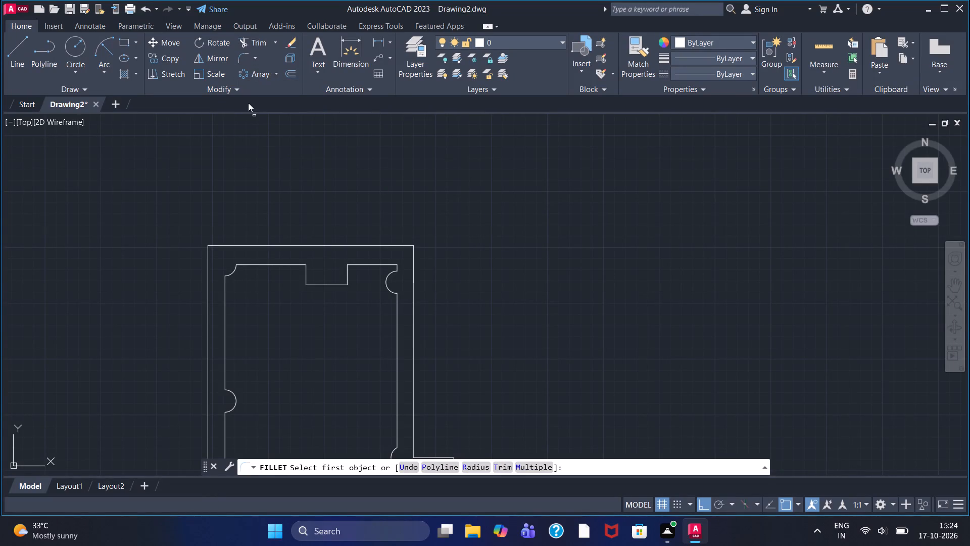
{"action": "left_click", "coordinate": [484, 465]}
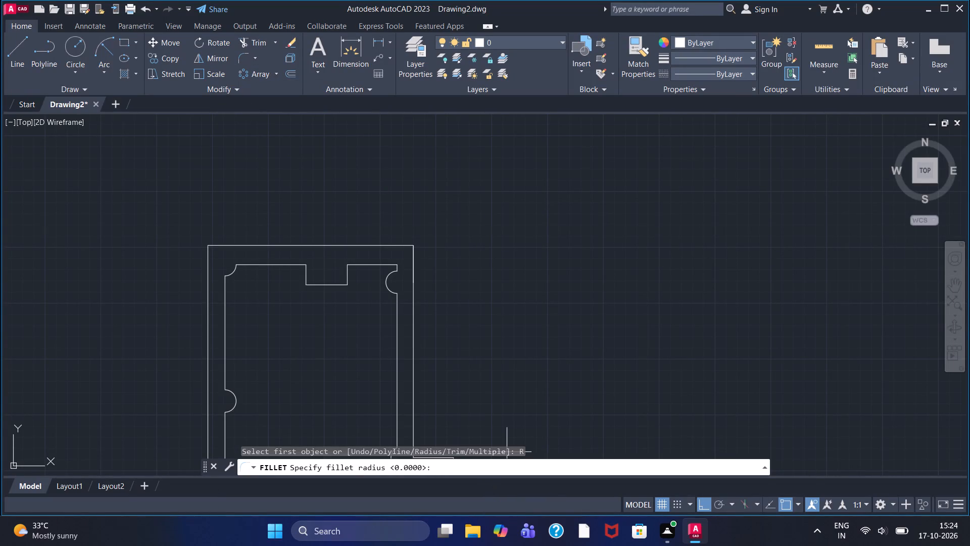
{"action": "type", "text": "12.5"}
{"action": "key", "text": "Return"}
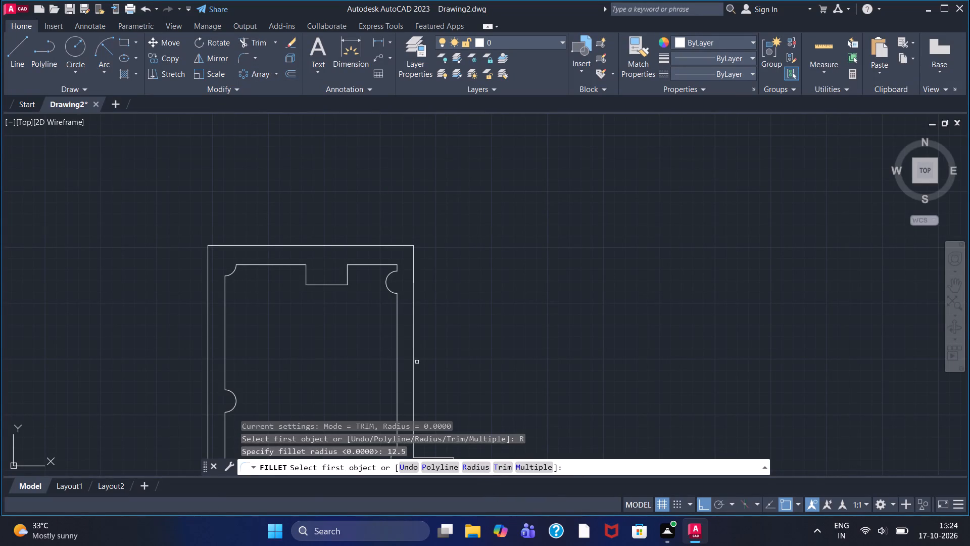
{"action": "left_click", "coordinate": [348, 280]}
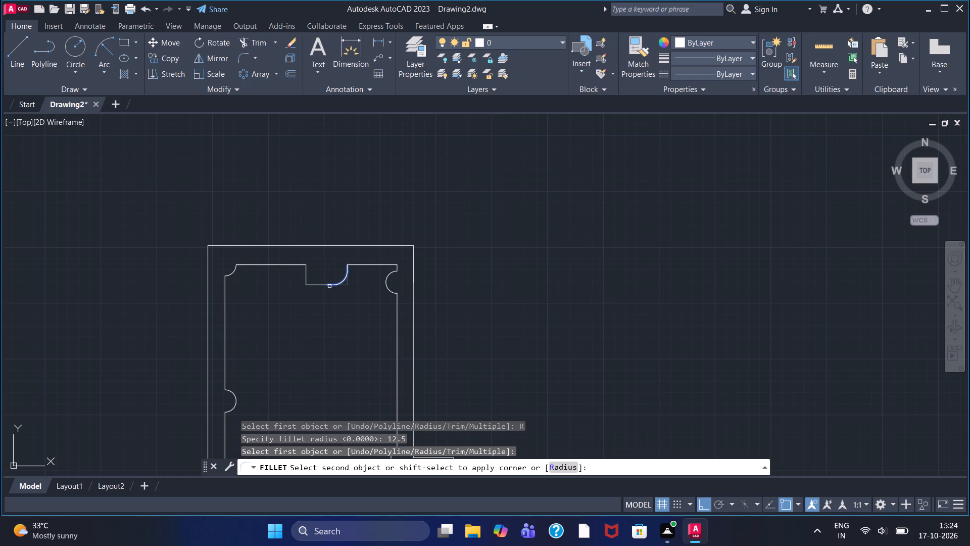
{"action": "left_click", "coordinate": [329, 286]}
Fillet the lower-left corner of the top notch with the same 12.5 radius.
{"action": "right_click", "coordinate": [329, 288]}
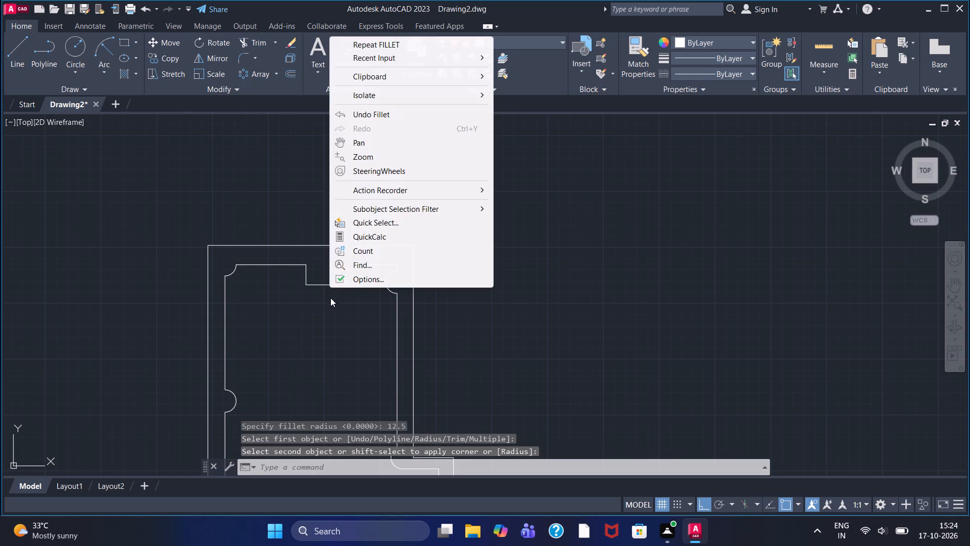
{"action": "left_click", "coordinate": [360, 47]}
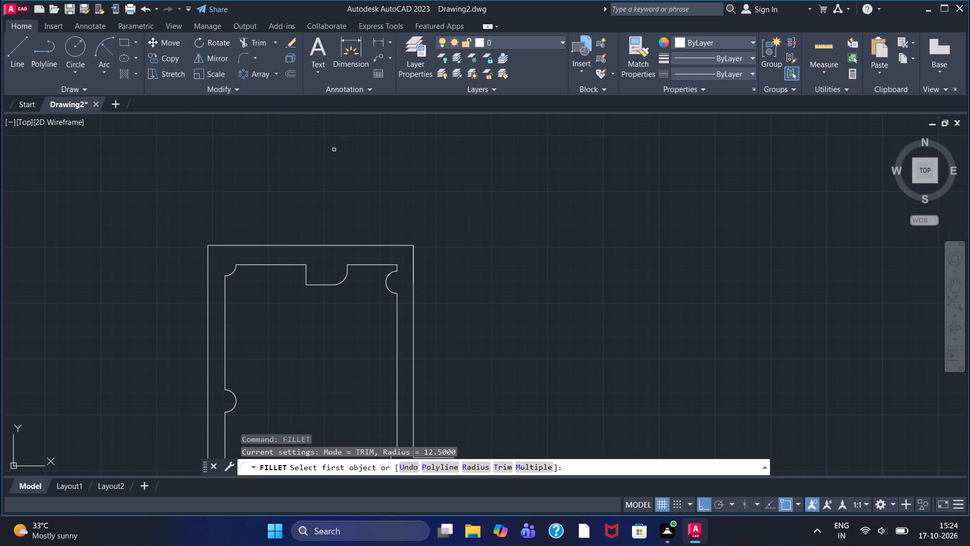
{"action": "left_click", "coordinate": [306, 274]}
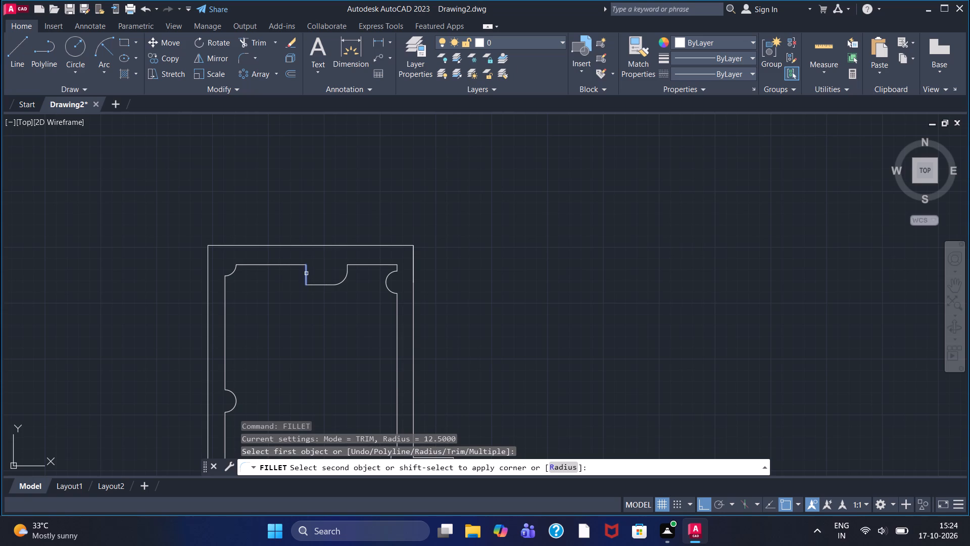
{"action": "left_click", "coordinate": [315, 284]}
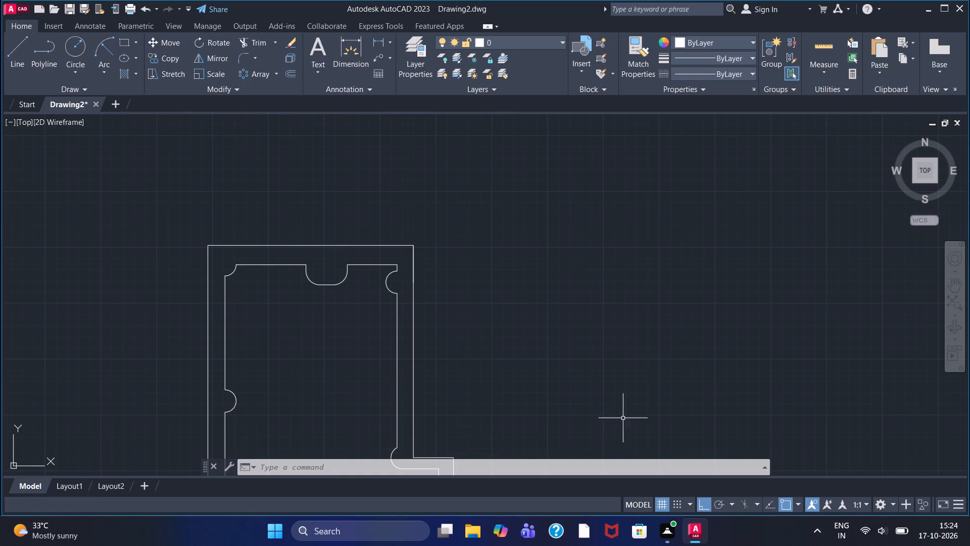
Draw a vertical line about 504 long from the midpoint of the outer top edge down past the outer bottom edge.
{"action": "left_click", "coordinate": [22, 53]}
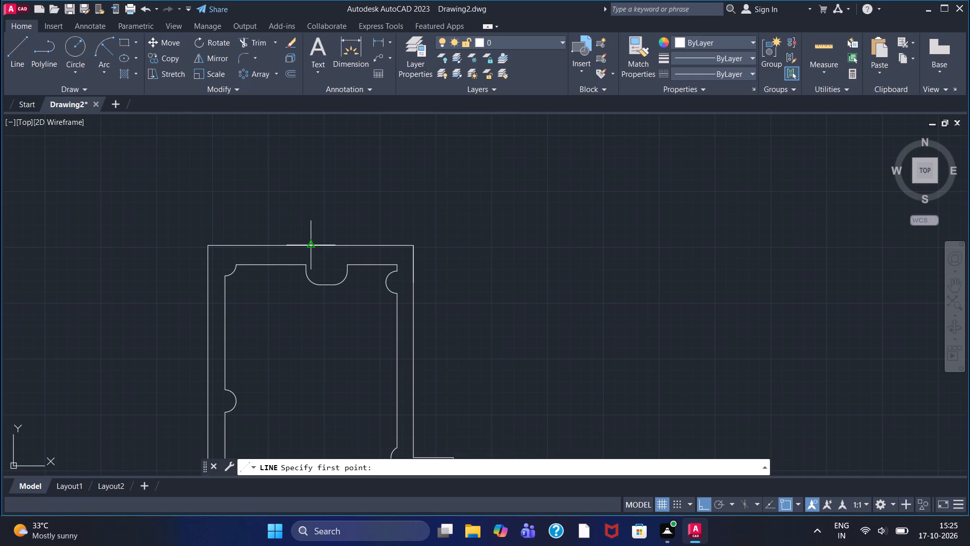
{"action": "double_click", "coordinate": [312, 246]}
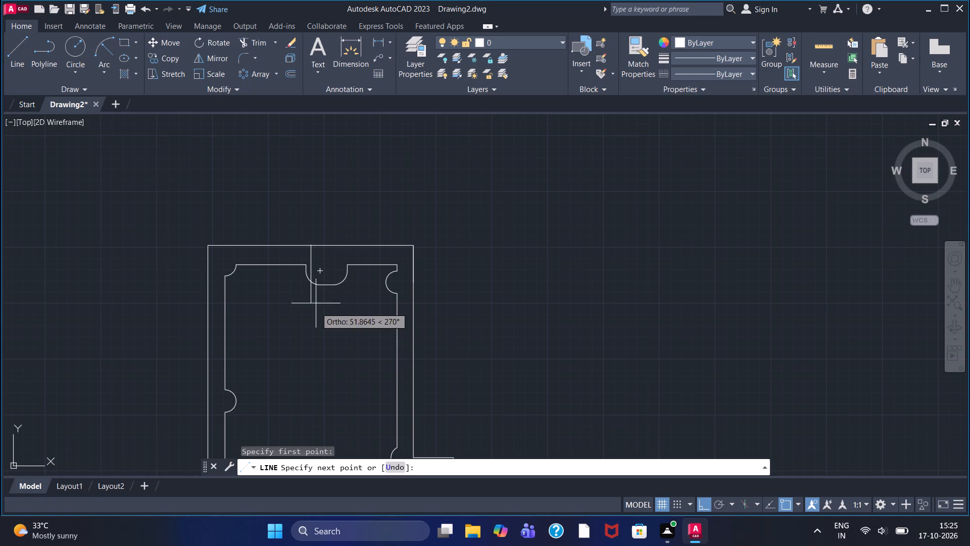
{"action": "middle_click_drag", "start_coordinate": [316, 310], "coordinate": [337, 125]}
{"action": "scroll", "coordinate": [336, 201], "scroll_direction": "down", "scroll_amount": 1}
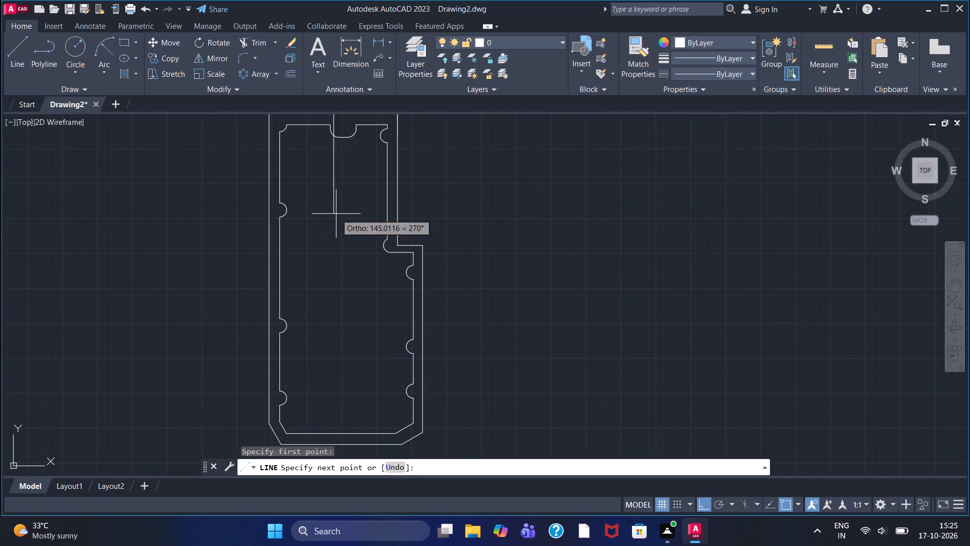
{"action": "scroll", "coordinate": [335, 221], "scroll_direction": "down", "scroll_amount": 1}
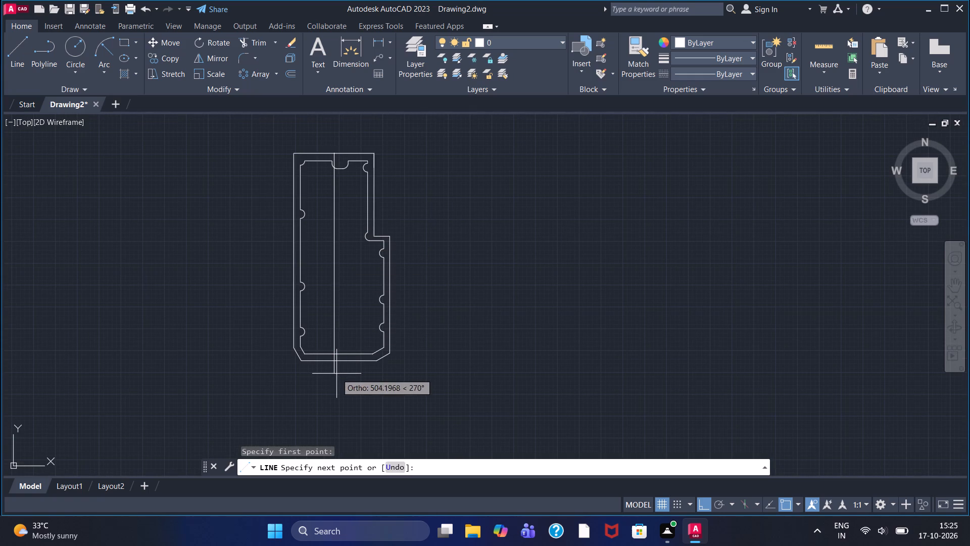
{"action": "left_click", "coordinate": [336, 374]}
{"action": "right_click", "coordinate": [203, 356]}
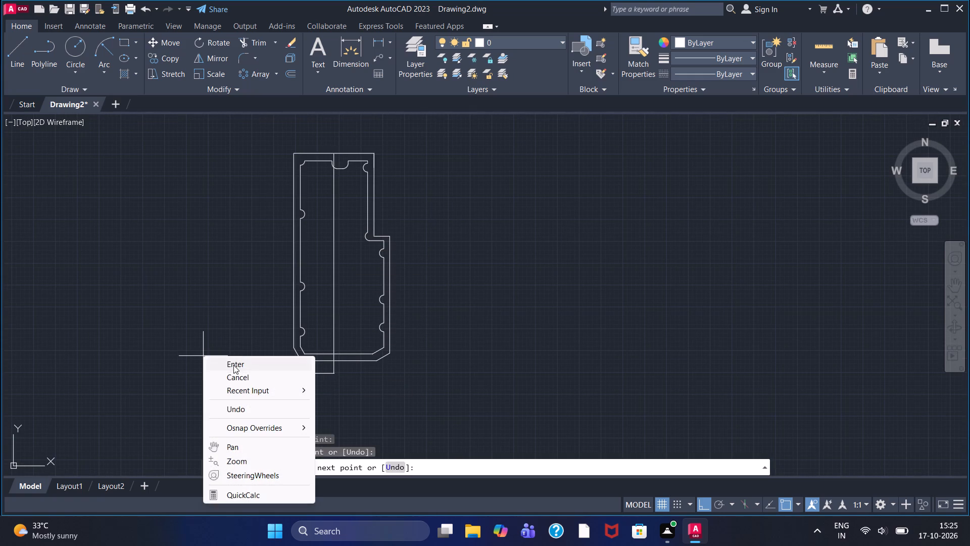
{"action": "left_click", "coordinate": [233, 365]}
Draw a horizontal line below the notch from just outside the right outer edge, leftward across the vertical centre line, about 144 long overall.
{"action": "scroll", "coordinate": [317, 143], "scroll_direction": "up", "scroll_amount": 2}
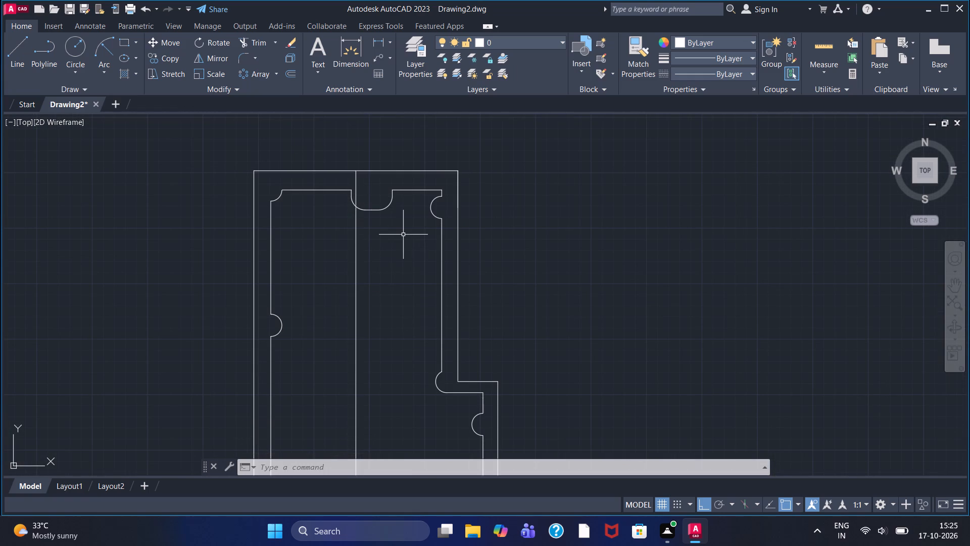
{"action": "left_click", "coordinate": [6, 51]}
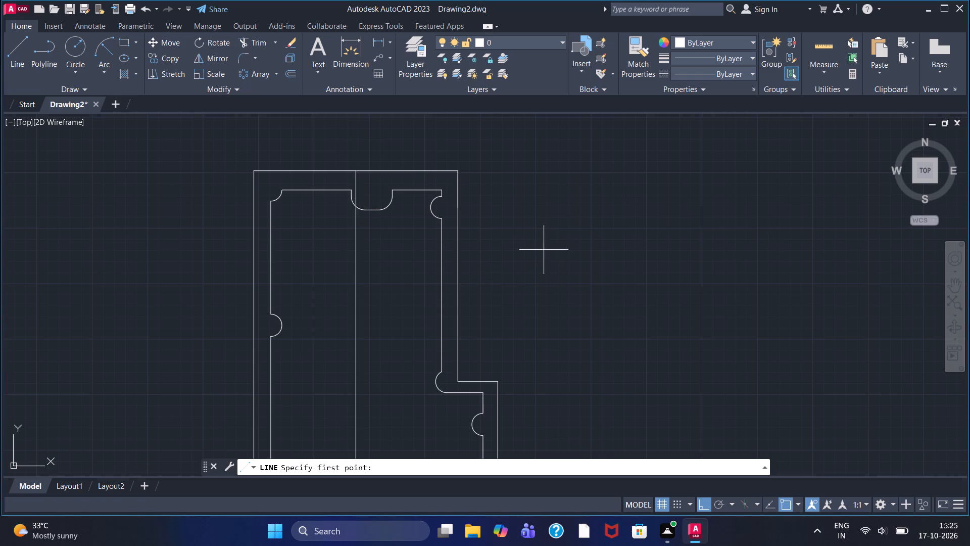
{"action": "left_click", "coordinate": [469, 242]}
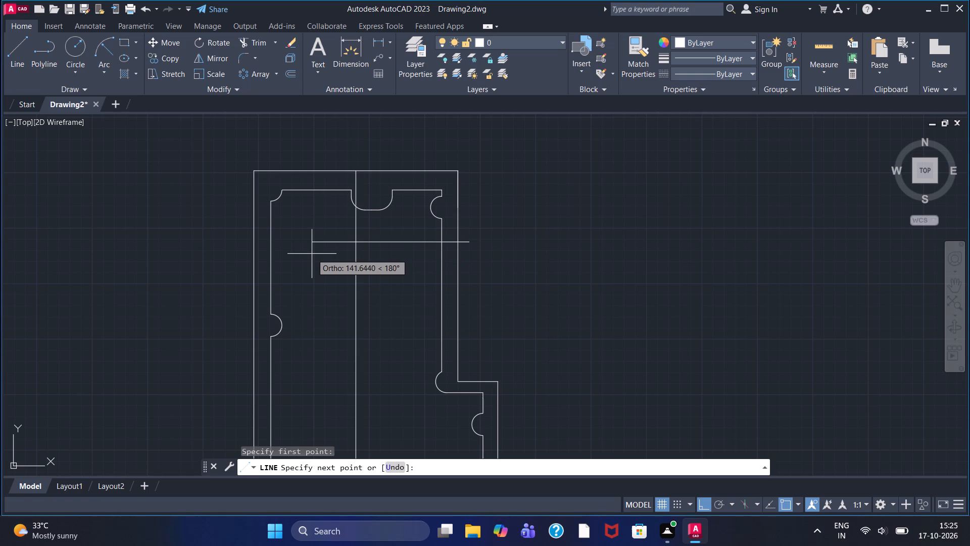
{"action": "double_click", "coordinate": [338, 248]}
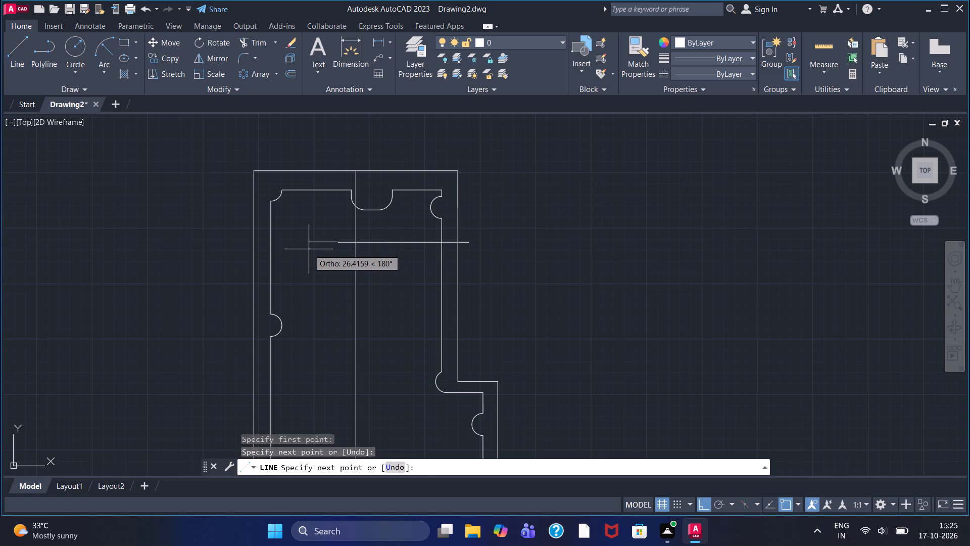
{"action": "left_click", "coordinate": [309, 249]}
{"action": "right_click", "coordinate": [308, 229]}
{"action": "left_click", "coordinate": [317, 235]}
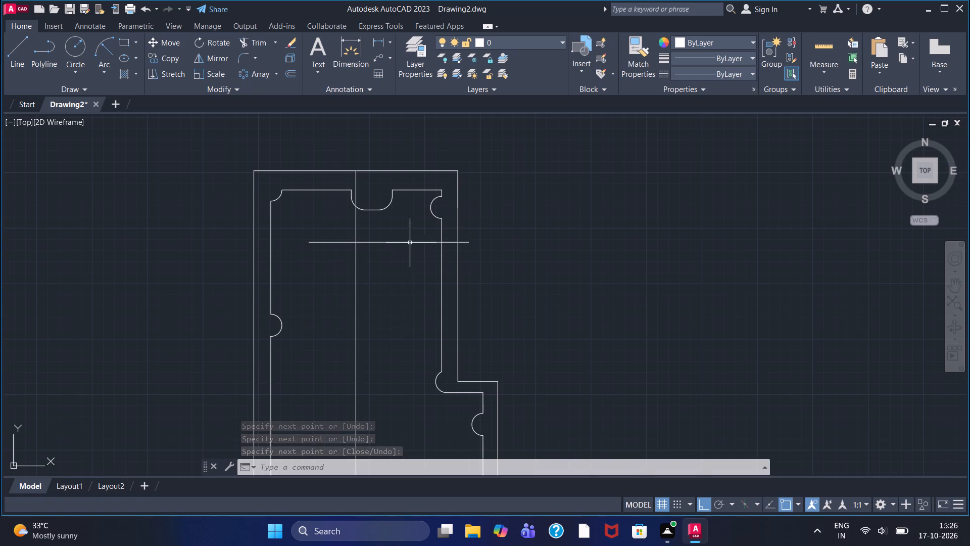
Draw a circle of radius 30 centred on the left end of the horizontal line.
{"action": "left_click", "coordinate": [79, 69]}
{"action": "left_click", "coordinate": [90, 96]}
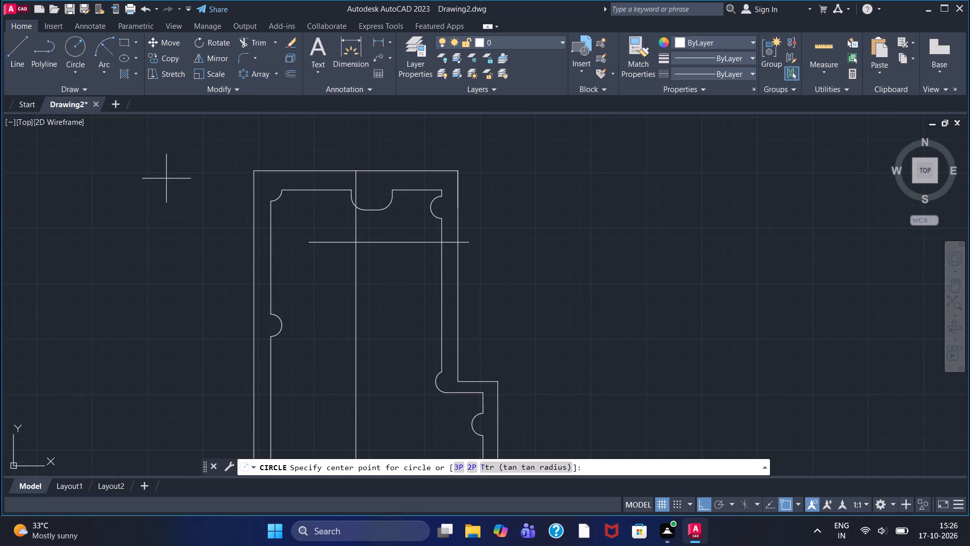
{"action": "left_click", "coordinate": [309, 239]}
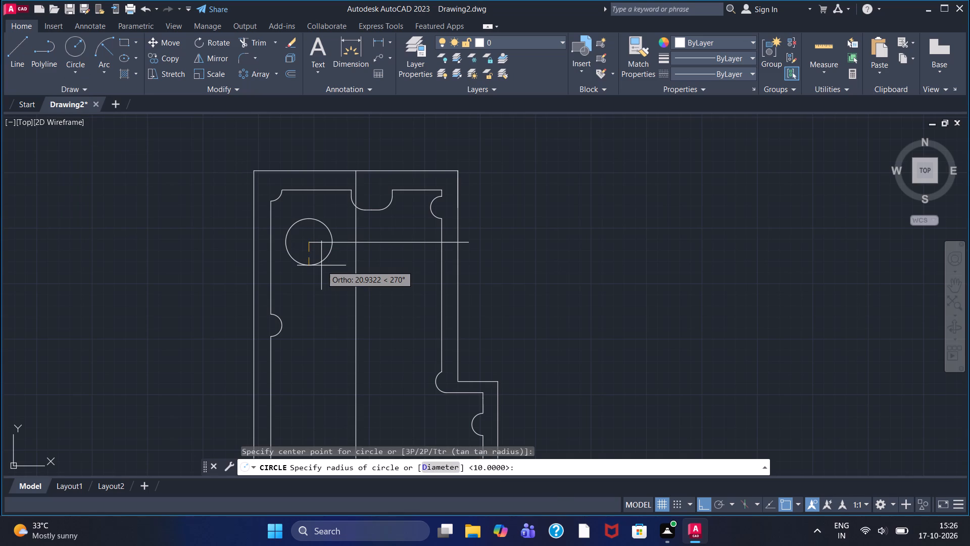
{"action": "key", "text": "3"}
{"action": "key", "text": "0"}
{"action": "key", "text": "Return"}
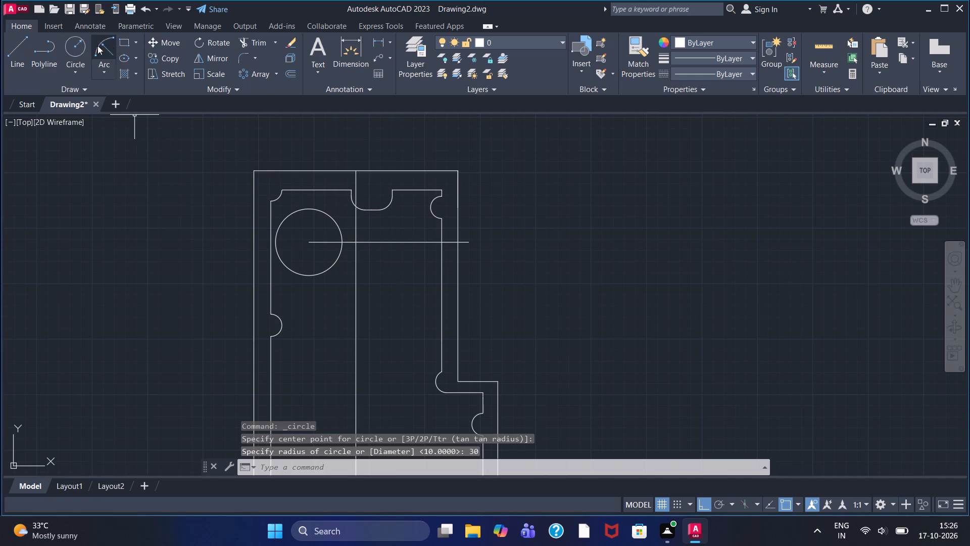
Draw a concentric circle of radius 12.5 inside the radius-30 circle.
{"action": "left_click", "coordinate": [84, 45]}
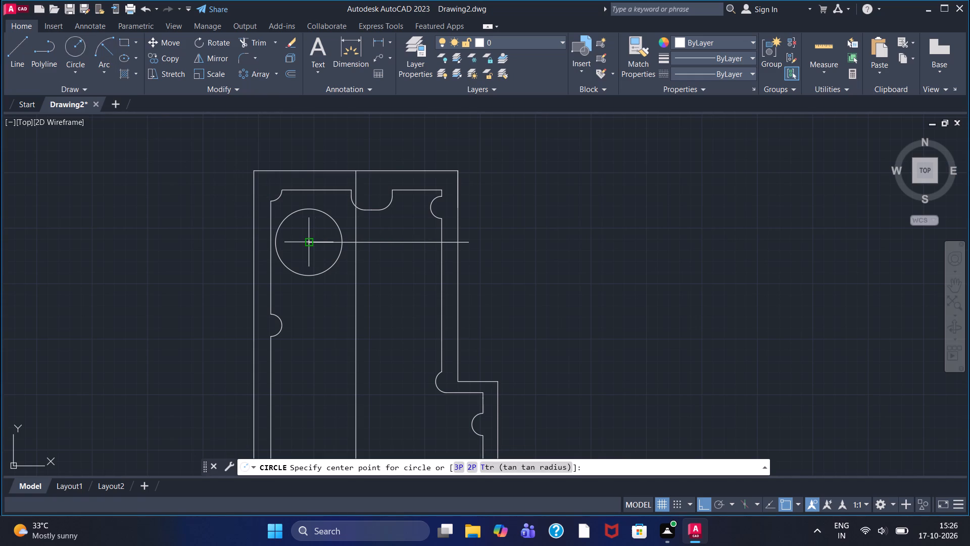
{"action": "left_click", "coordinate": [311, 242]}
{"action": "type", "text": "12.5"}
{"action": "key", "text": "Return"}
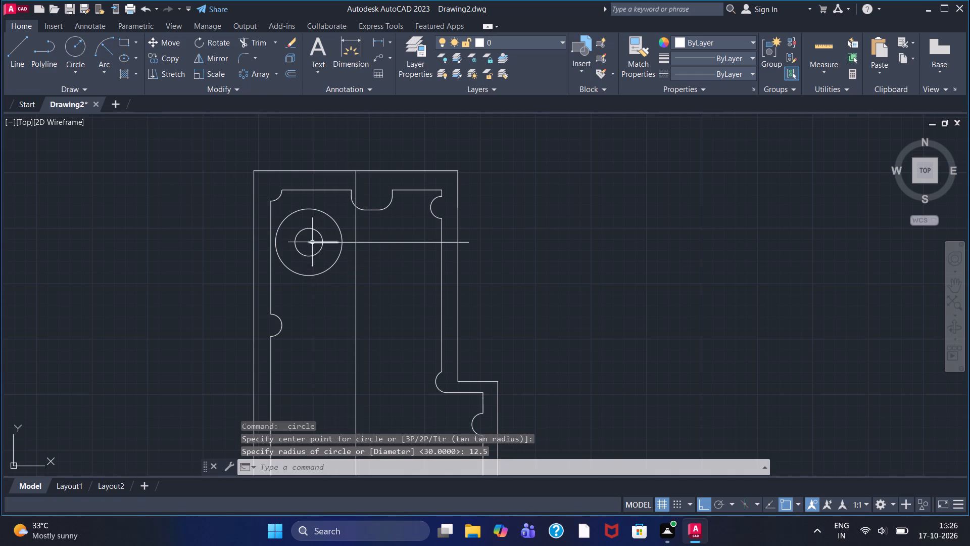
Draw a vertical line from the centre of the concentric circles down past the outer bottom edge.
{"action": "left_click", "coordinate": [258, 43]}
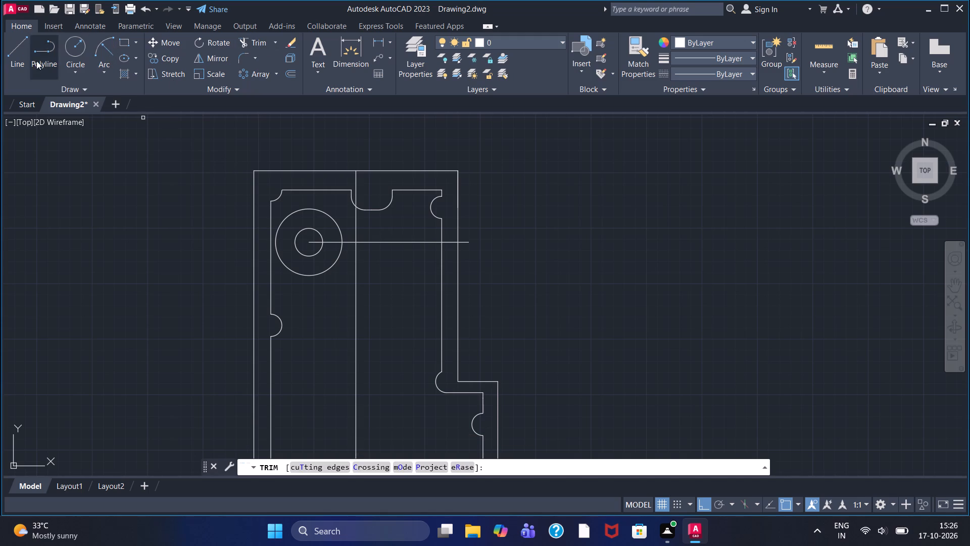
{"action": "left_click", "coordinate": [23, 60]}
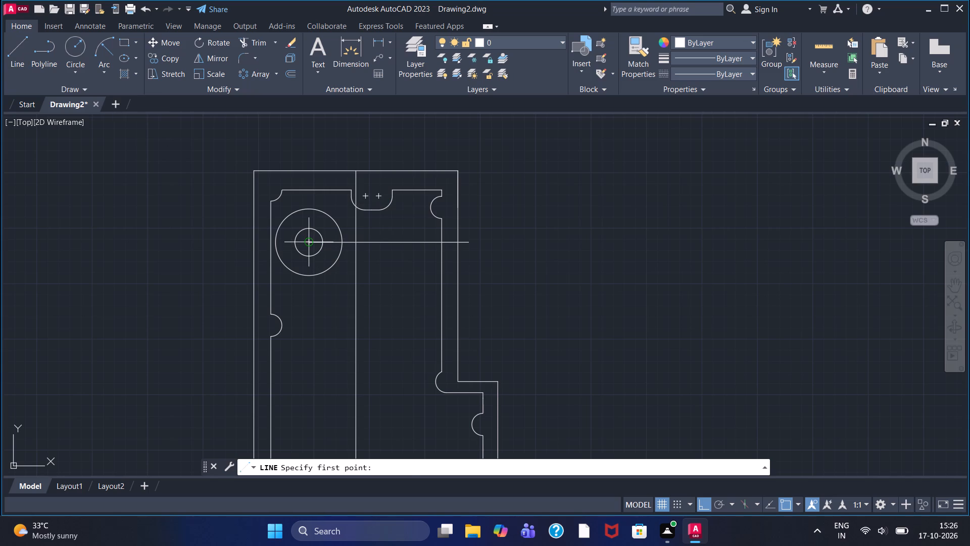
{"action": "left_click", "coordinate": [307, 244]}
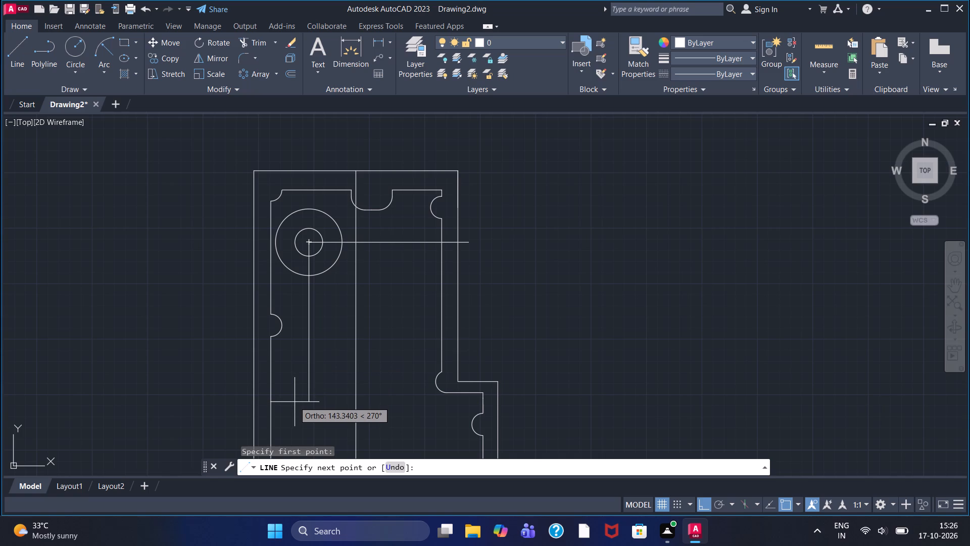
{"action": "middle_click_drag", "start_coordinate": [297, 400], "coordinate": [337, 185]}
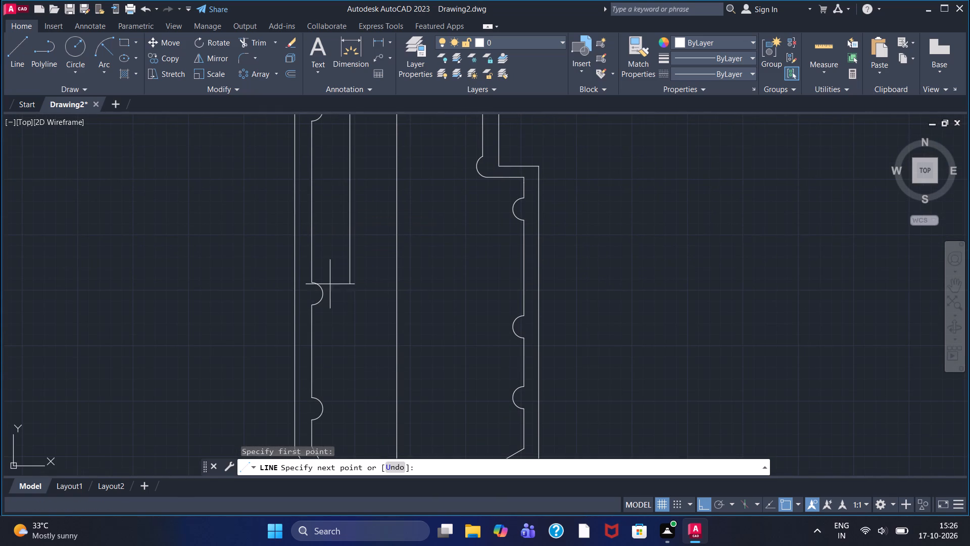
{"action": "middle_click_drag", "start_coordinate": [332, 397], "coordinate": [345, 316]}
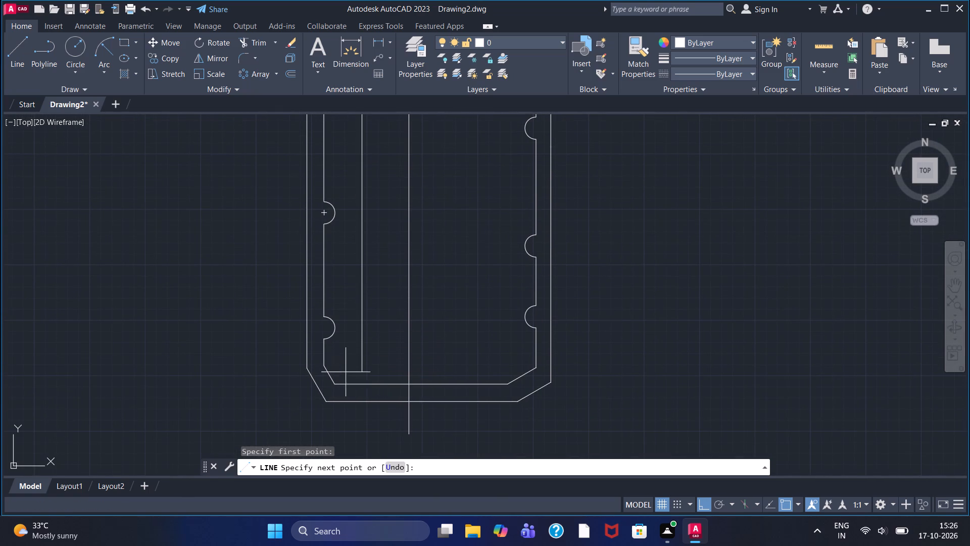
{"action": "left_click", "coordinate": [349, 424]}
{"action": "right_click", "coordinate": [349, 423]}
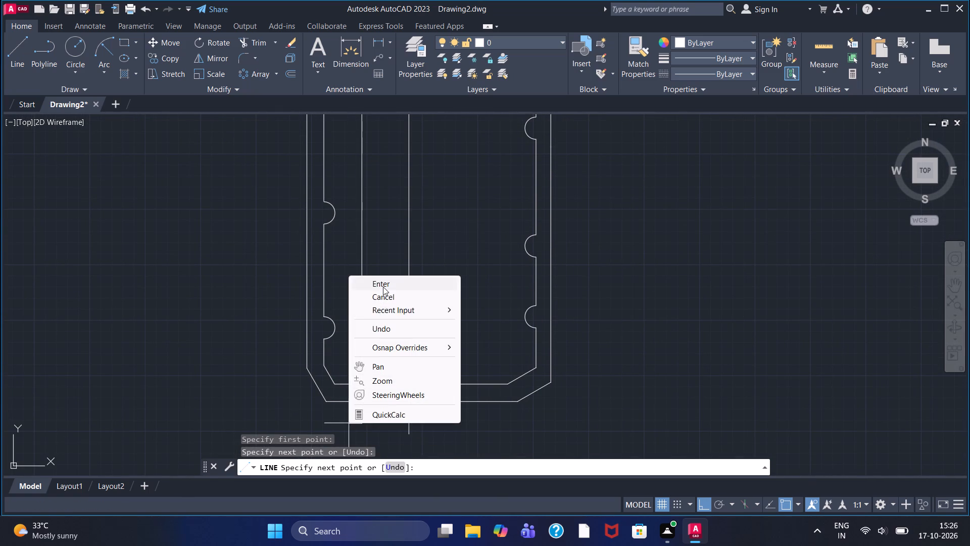
{"action": "left_click", "coordinate": [383, 284]}
Draw a short vertical line left of the circles' vertical centre line, from below the large circle up into it.
{"action": "scroll", "coordinate": [385, 277], "scroll_direction": "down", "scroll_amount": 2}
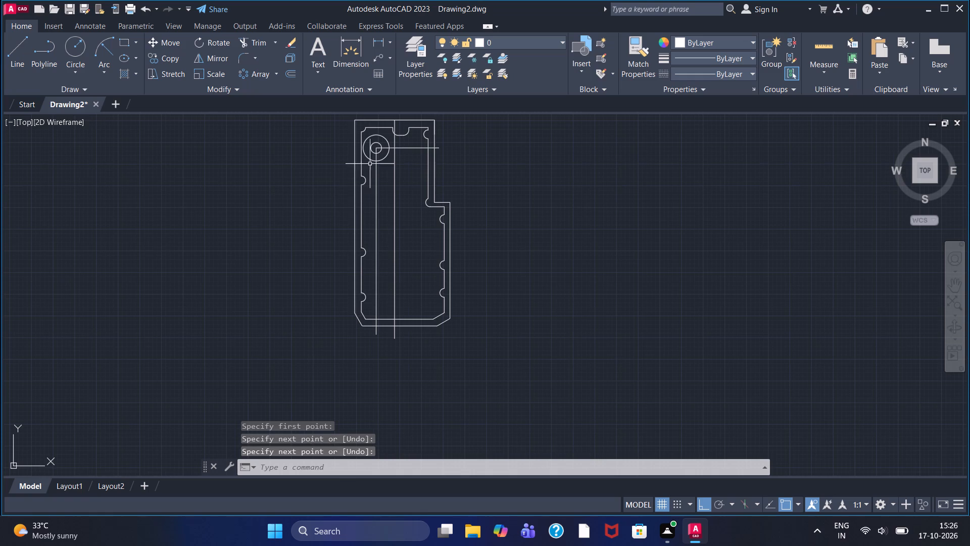
{"action": "middle_click_drag", "start_coordinate": [374, 155], "coordinate": [385, 299]}
{"action": "scroll", "coordinate": [385, 299], "scroll_direction": "up", "scroll_amount": 4}
{"action": "left_click", "coordinate": [18, 45]}
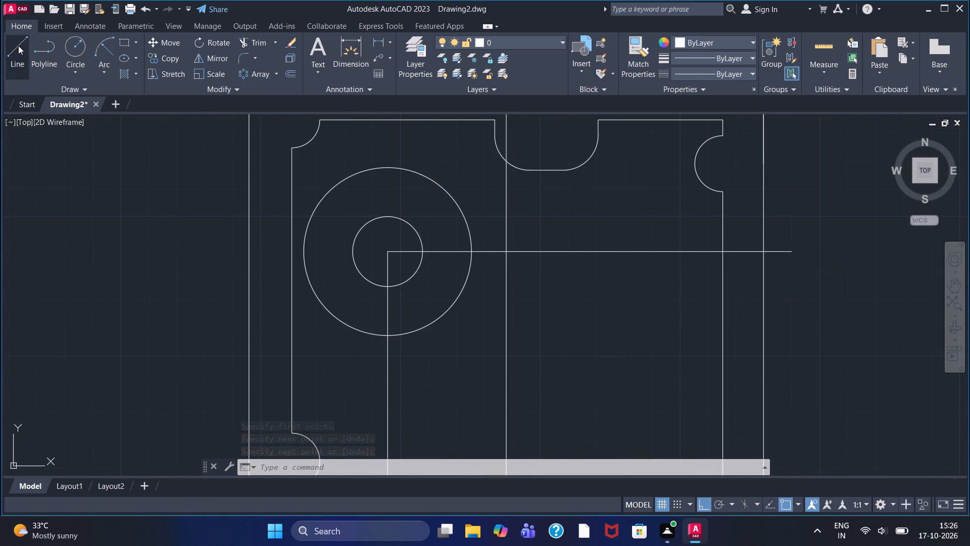
{"action": "left_click", "coordinate": [344, 423]}
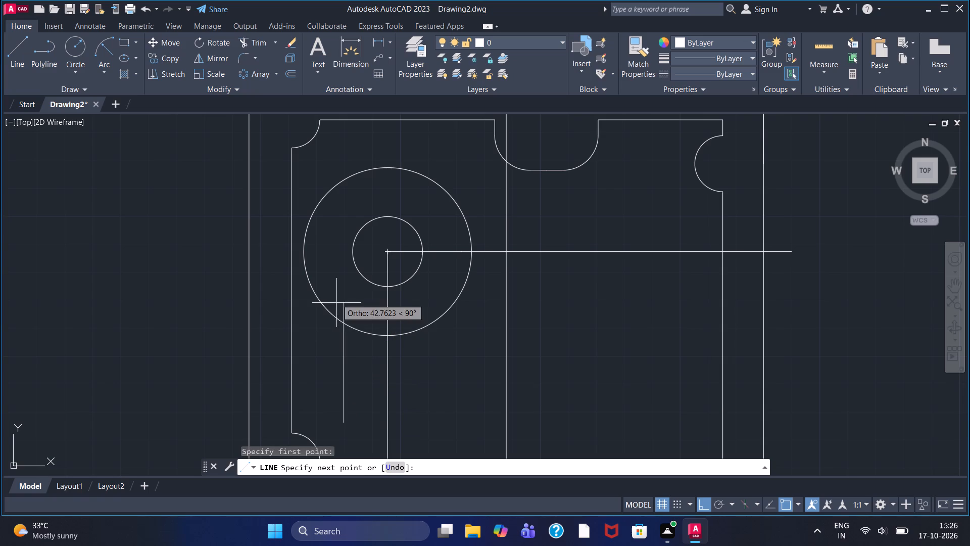
{"action": "left_click", "coordinate": [339, 271]}
{"action": "right_click", "coordinate": [335, 276]}
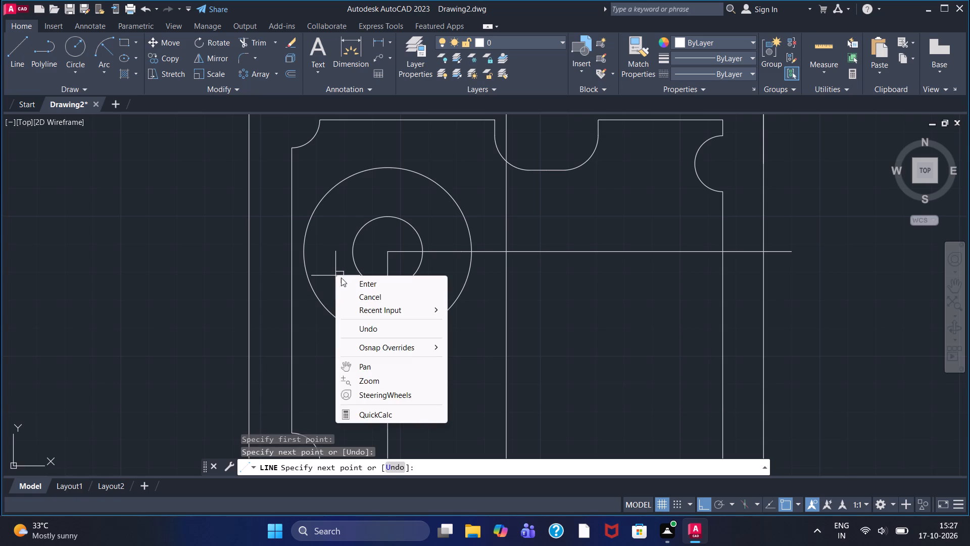
{"action": "left_click", "coordinate": [349, 280]}
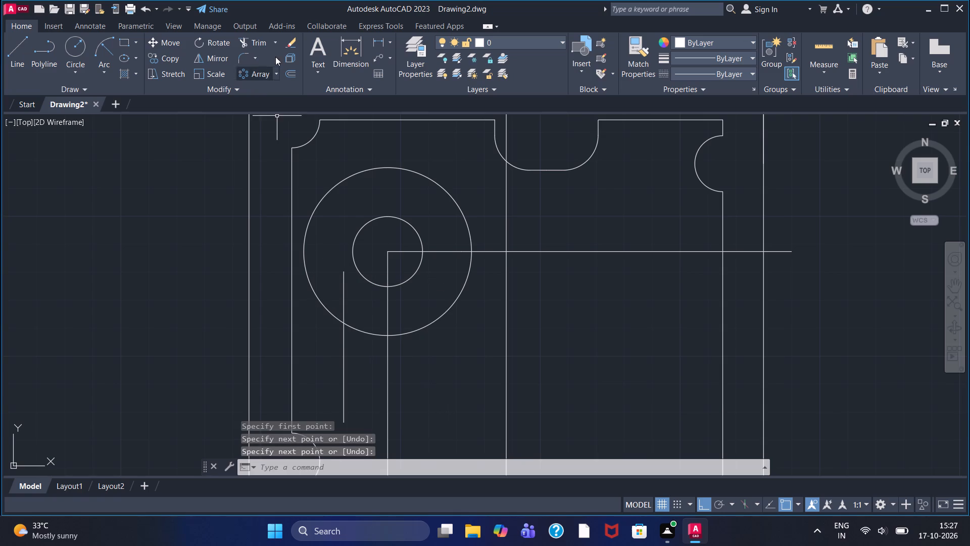
Trim the short line inside the large circle, and the circle's lower arc from that line round to the horizontal line.
{"action": "left_click", "coordinate": [268, 45]}
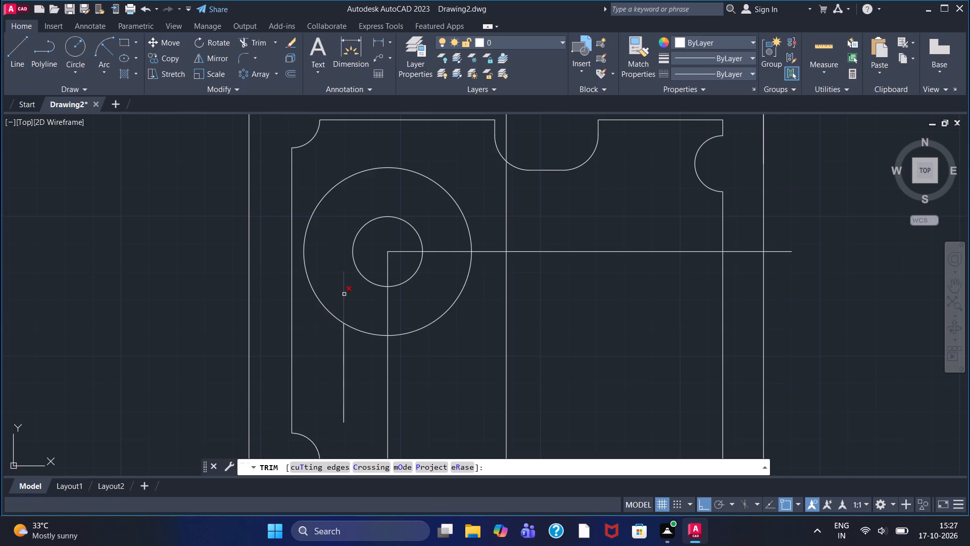
{"action": "left_click", "coordinate": [344, 294]}
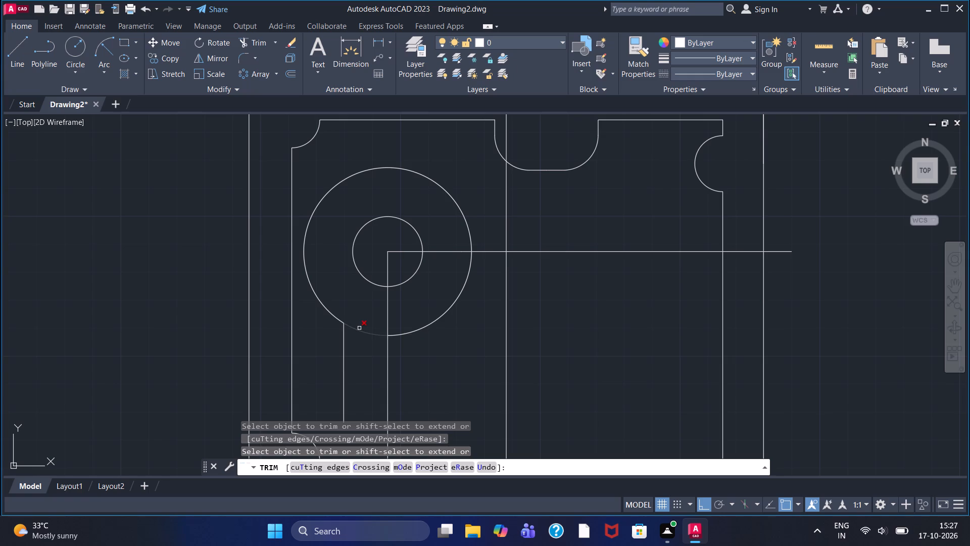
{"action": "left_click", "coordinate": [359, 328]}
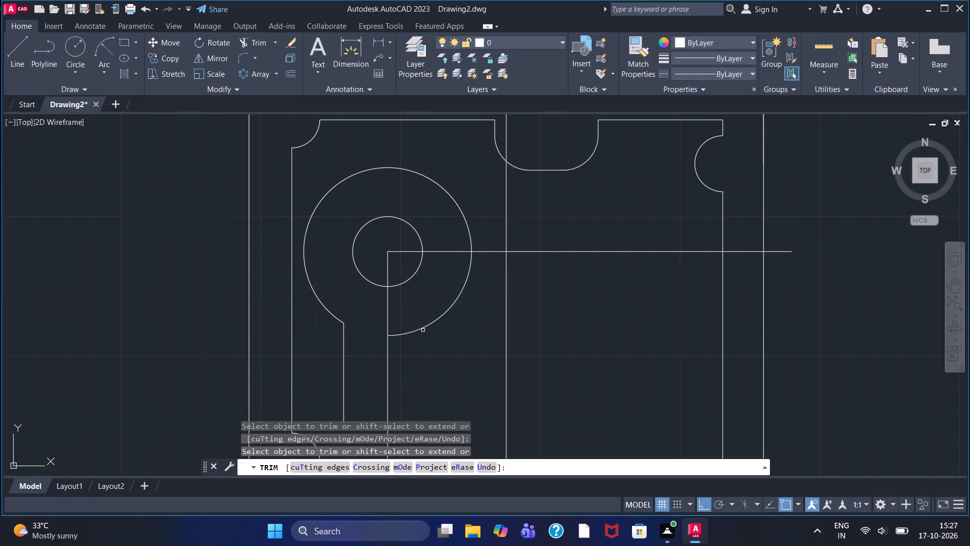
{"action": "left_click", "coordinate": [426, 327]}
Draw construction lines from the bottom of the radius-12.5 circle: 12 straight down, then 6 horizontally to the right.
{"action": "scroll", "coordinate": [430, 346], "scroll_direction": "down", "scroll_amount": 2}
{"action": "middle_click_drag", "start_coordinate": [431, 346], "coordinate": [431, 308]}
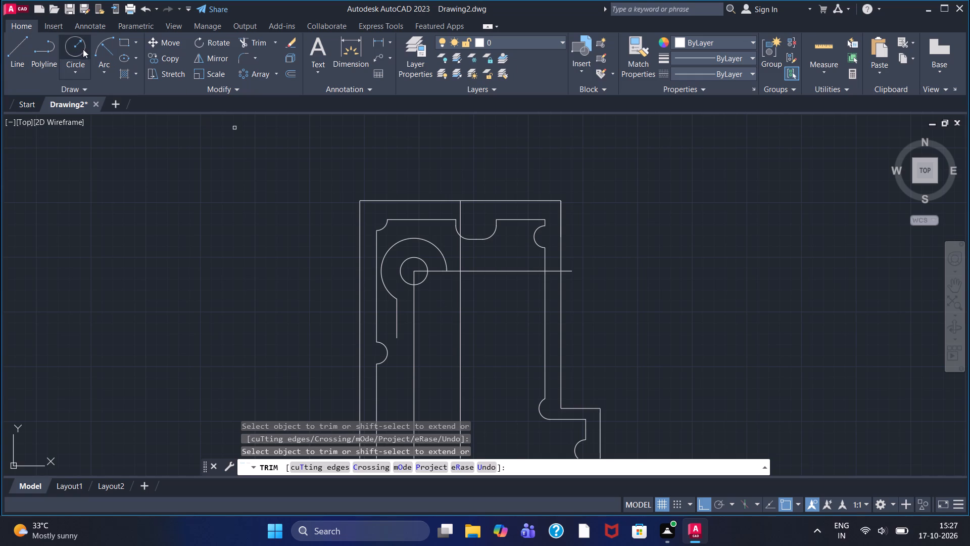
{"action": "left_click", "coordinate": [18, 53]}
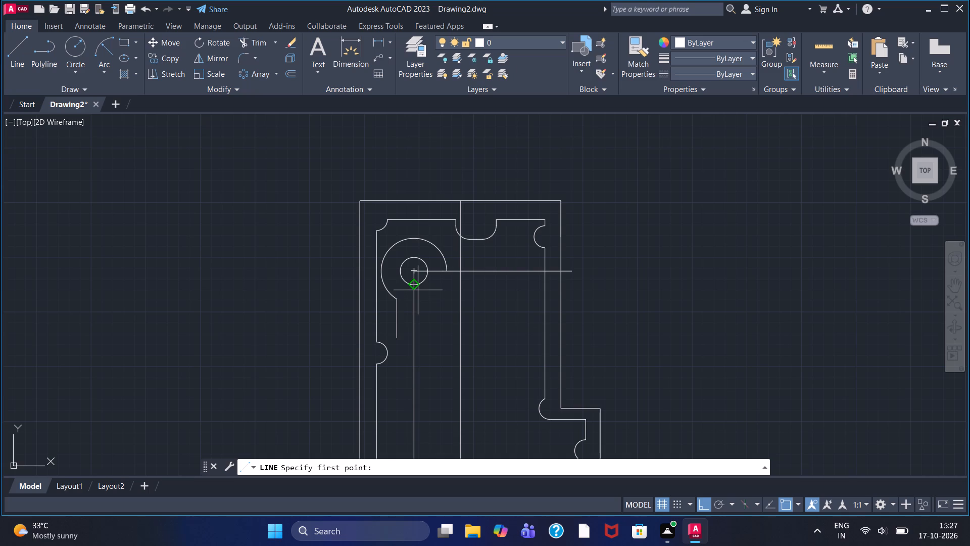
{"action": "left_click", "coordinate": [418, 290]}
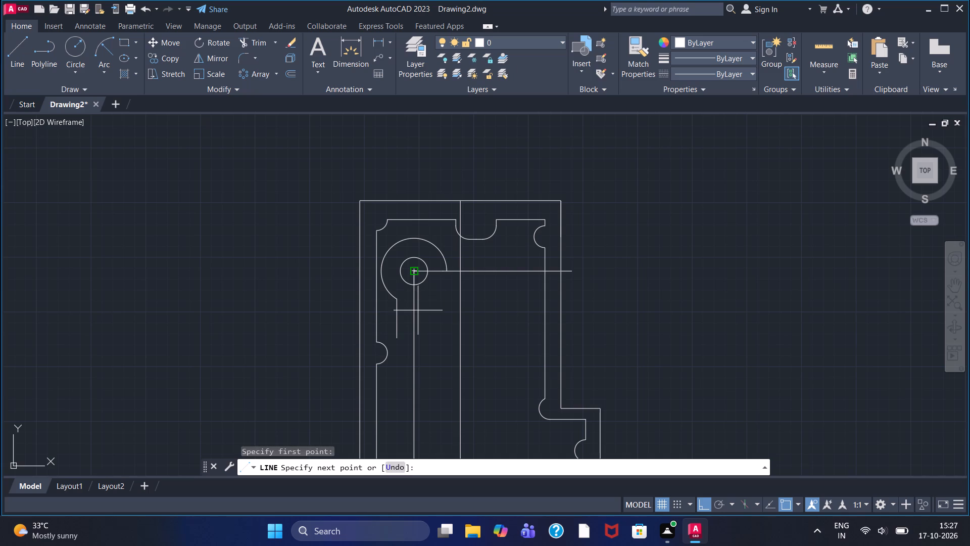
{"action": "type", "text": "12"}
{"action": "key", "text": "Return"}
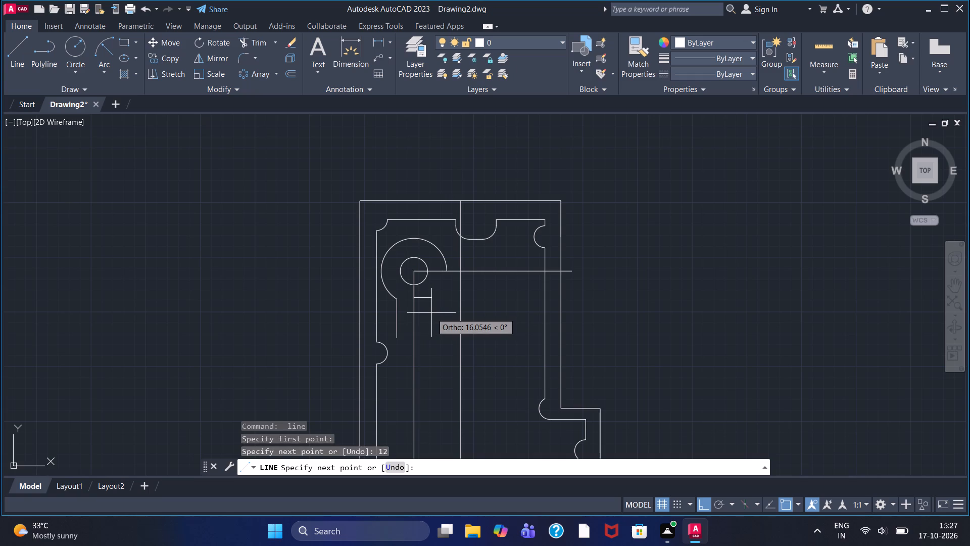
{"action": "key", "text": "6"}
{"action": "key", "text": "Return"}
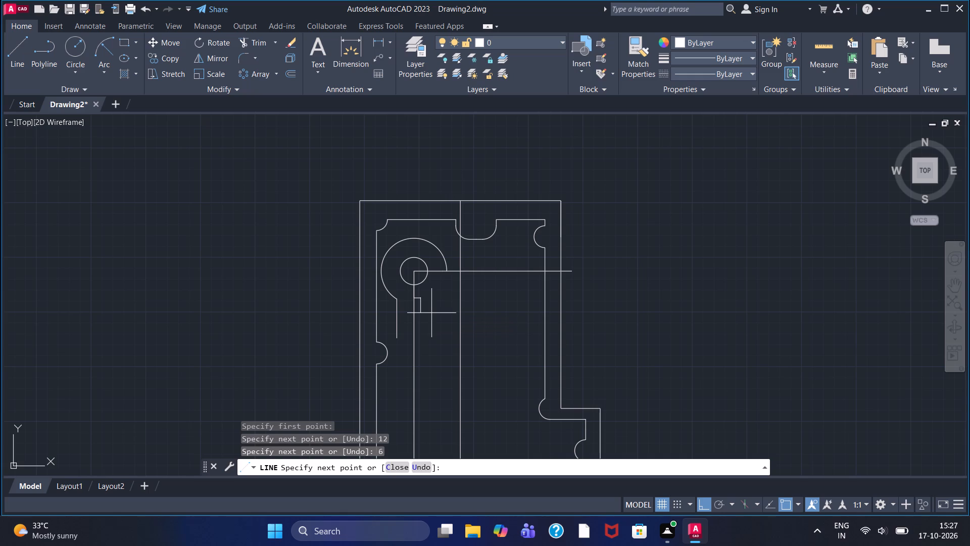
{"action": "right_click", "coordinate": [438, 305]}
{"action": "left_click", "coordinate": [458, 310]}
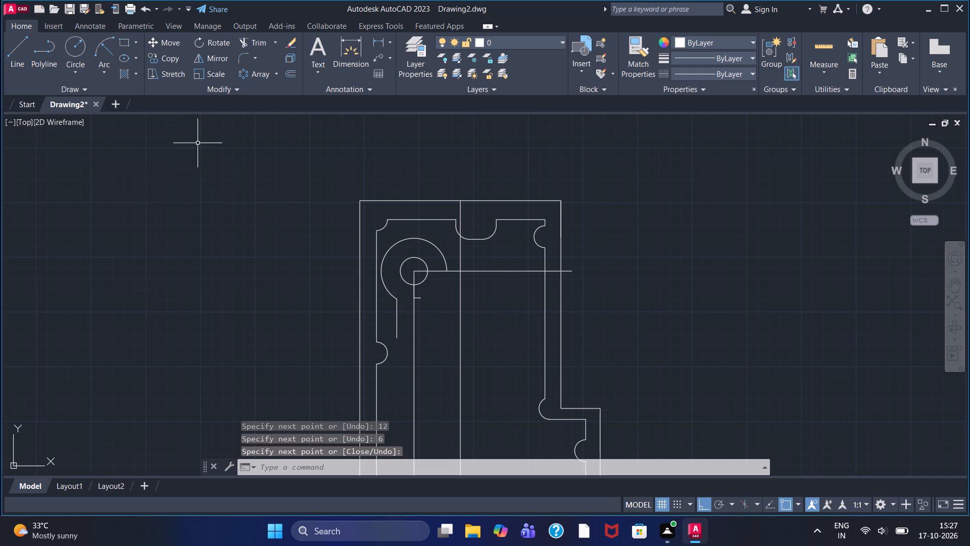
Draw two concentric circles of radius 6 and 12 centred on the free end of the short horizontal construction line.
{"action": "left_click", "coordinate": [74, 51]}
{"action": "scroll", "coordinate": [360, 294], "scroll_direction": "up", "scroll_amount": 3}
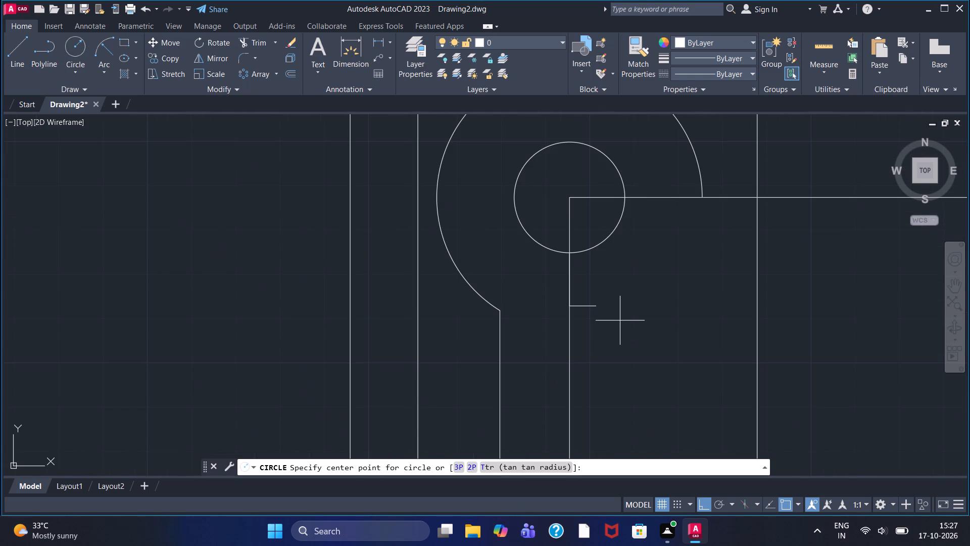
{"action": "left_click", "coordinate": [600, 305]}
{"action": "key", "text": "6"}
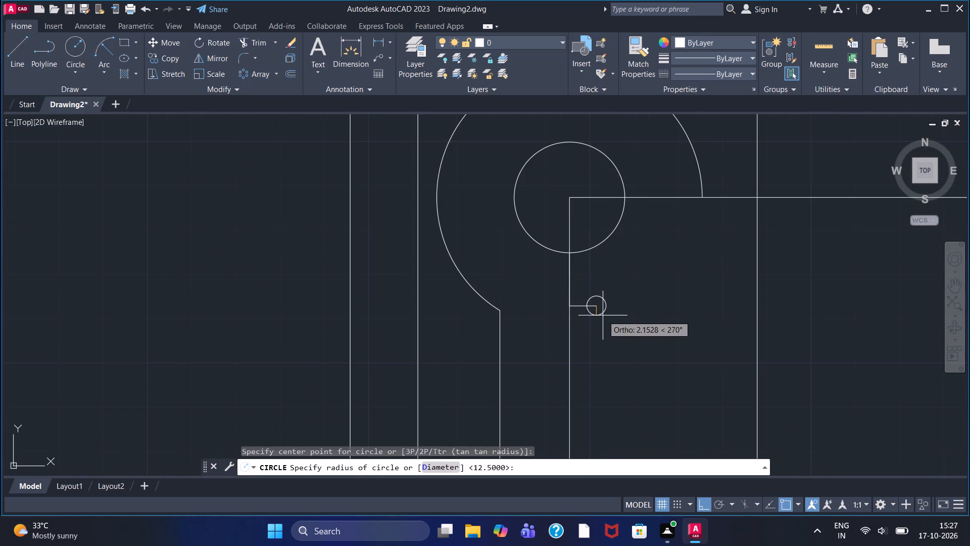
{"action": "key", "text": "Return"}
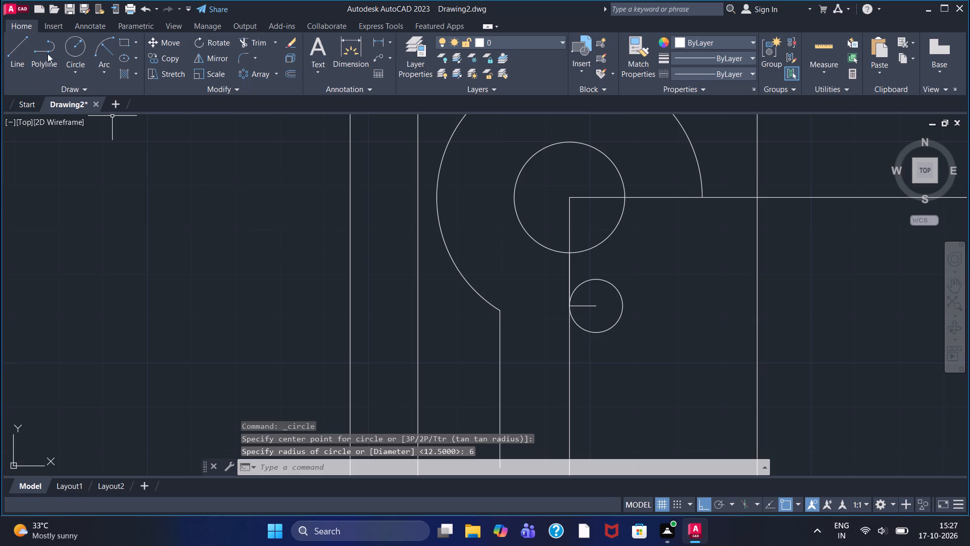
{"action": "left_click", "coordinate": [77, 48]}
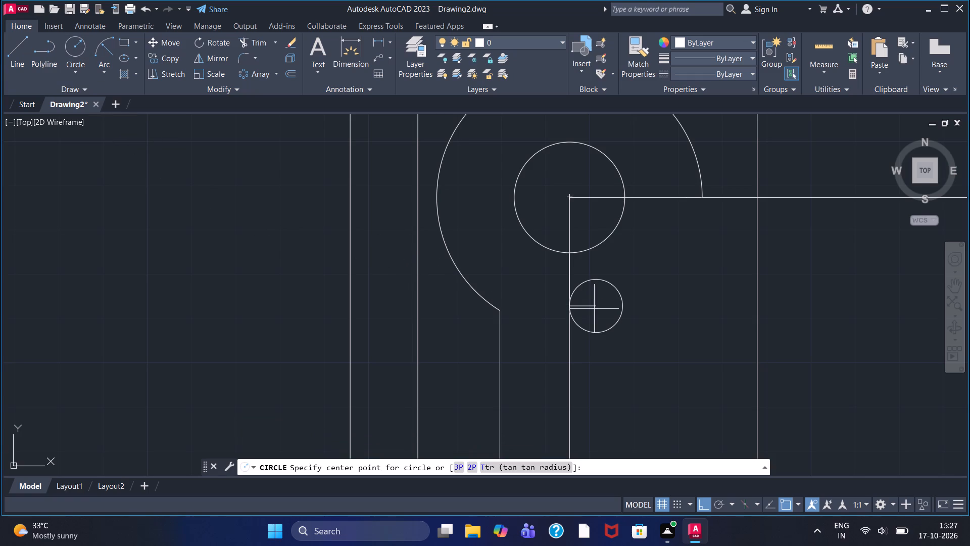
{"action": "left_click", "coordinate": [596, 308]}
{"action": "type", "text": "12"}
{"action": "key", "text": "Return"}
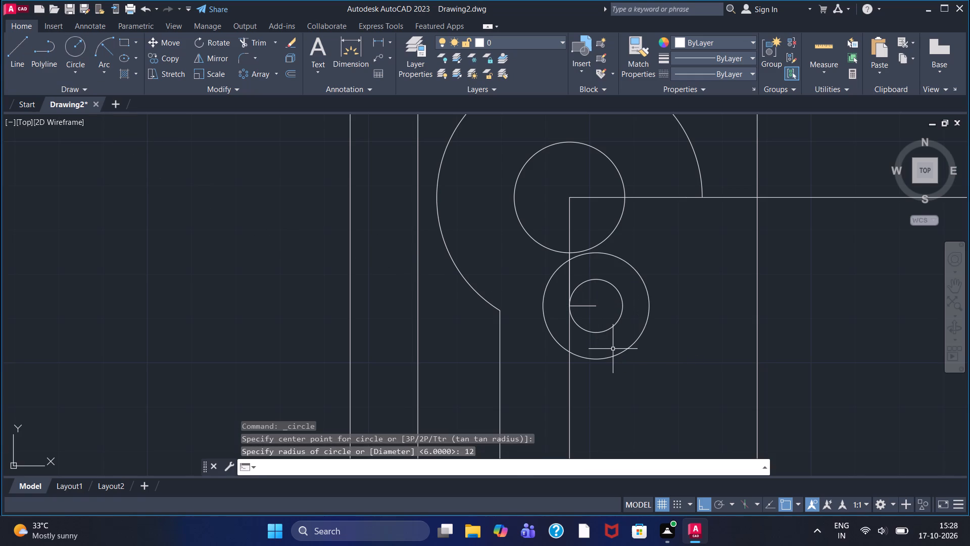
Trim away the short horizontal construction line inside the radius-6 circle.
{"action": "scroll", "coordinate": [603, 346], "scroll_direction": "down", "scroll_amount": 1}
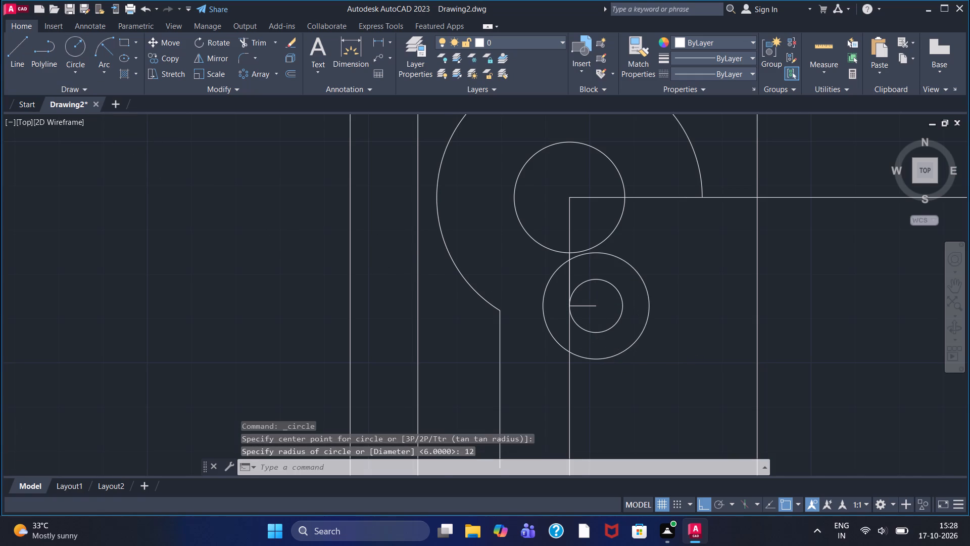
{"action": "scroll", "coordinate": [599, 305], "scroll_direction": "up", "scroll_amount": 2}
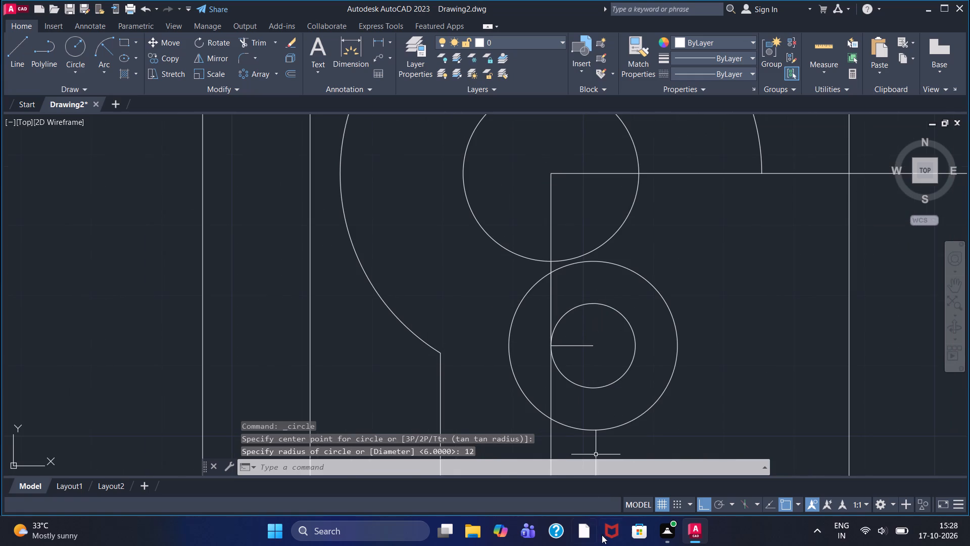
{"action": "scroll", "coordinate": [646, 454], "scroll_direction": "up", "scroll_amount": 1}
{"action": "scroll", "coordinate": [646, 454], "scroll_direction": "down", "scroll_amount": 1}
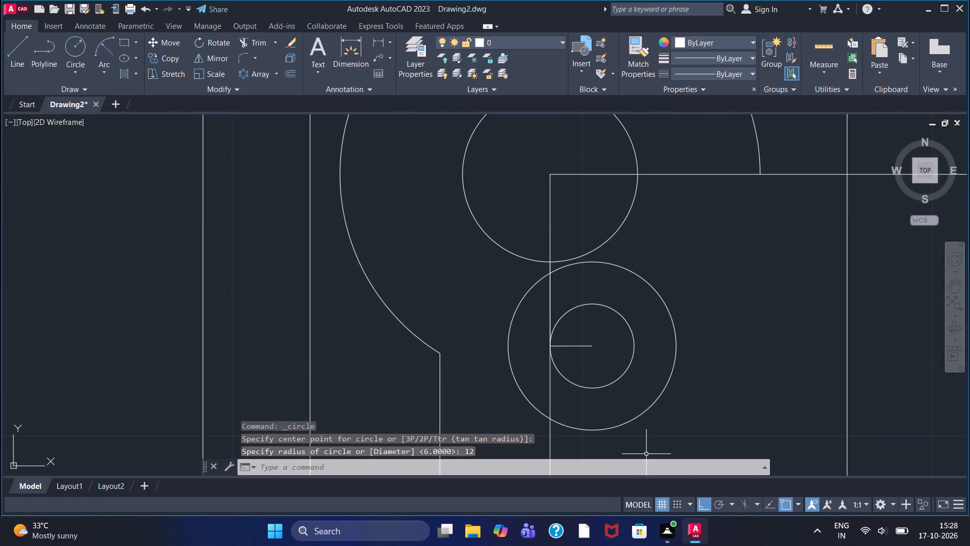
{"action": "scroll", "coordinate": [646, 454], "scroll_direction": "down", "scroll_amount": 1}
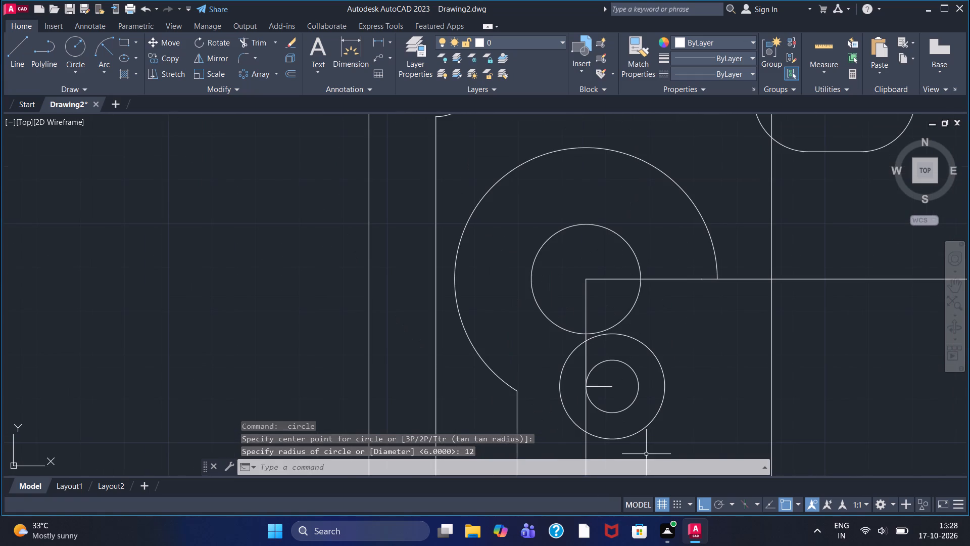
{"action": "scroll", "coordinate": [646, 454], "scroll_direction": "down", "scroll_amount": 1}
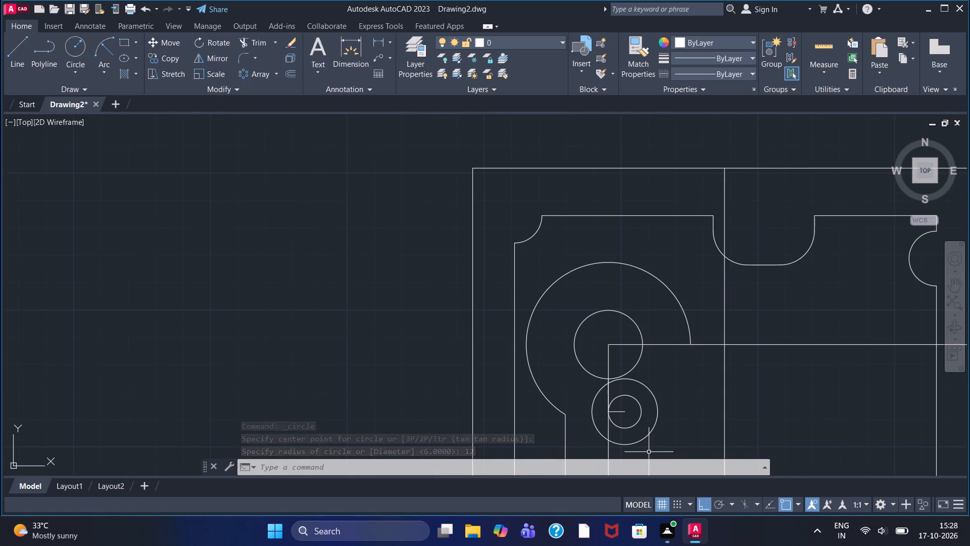
{"action": "scroll", "coordinate": [649, 452], "scroll_direction": "down", "scroll_amount": 1}
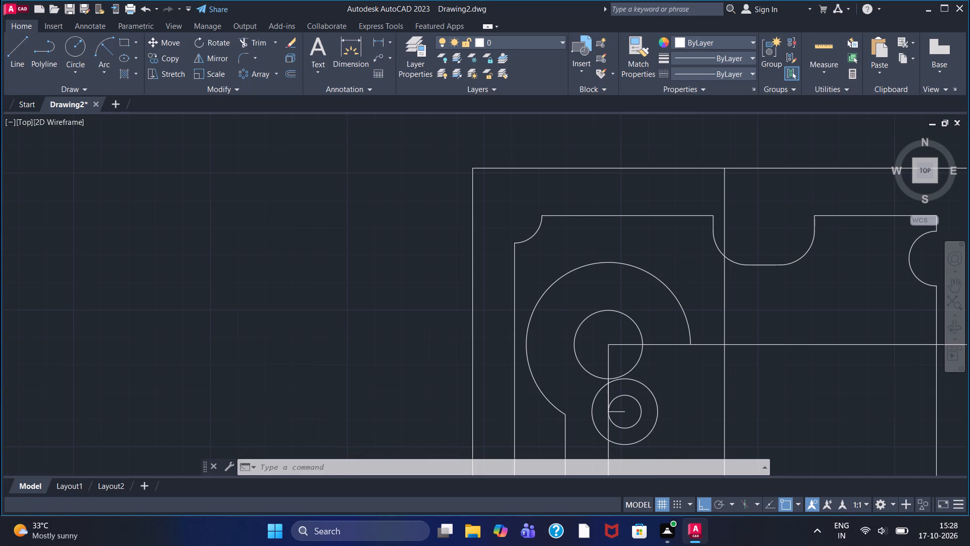
{"action": "scroll", "coordinate": [649, 452], "scroll_direction": "up", "scroll_amount": 1}
{"action": "scroll", "coordinate": [649, 451], "scroll_direction": "down", "scroll_amount": 1}
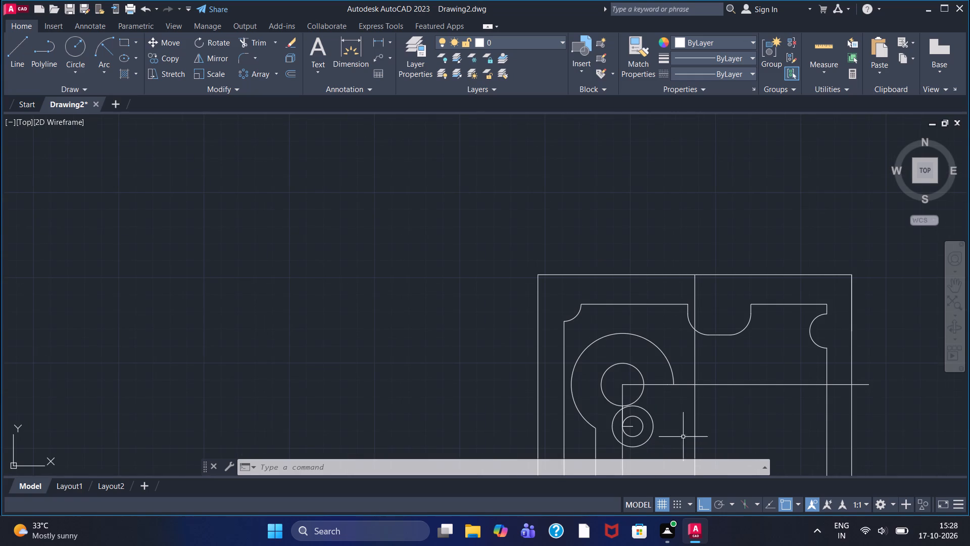
{"action": "middle_click_drag", "start_coordinate": [680, 420], "coordinate": [594, 319]}
{"action": "scroll", "coordinate": [577, 344], "scroll_direction": "up", "scroll_amount": 2}
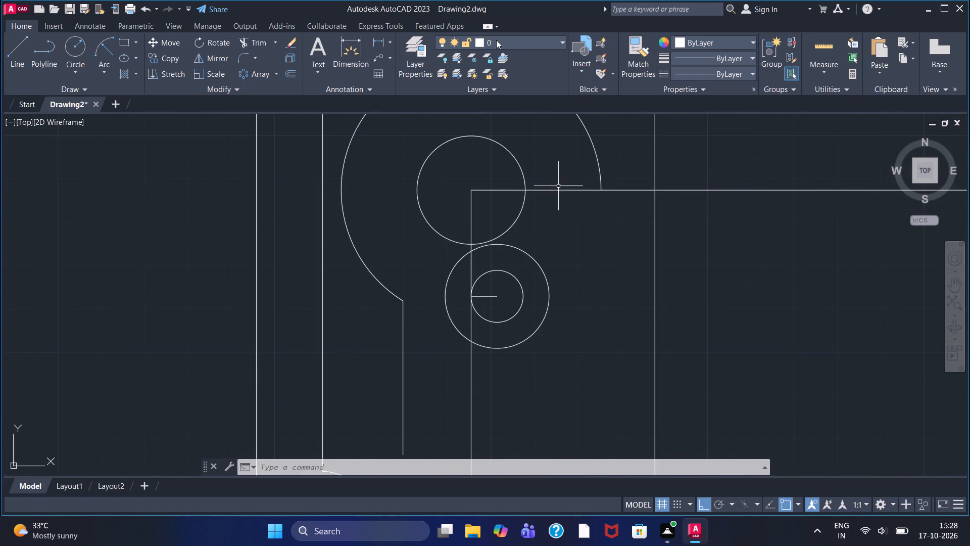
{"action": "left_click", "coordinate": [253, 43]}
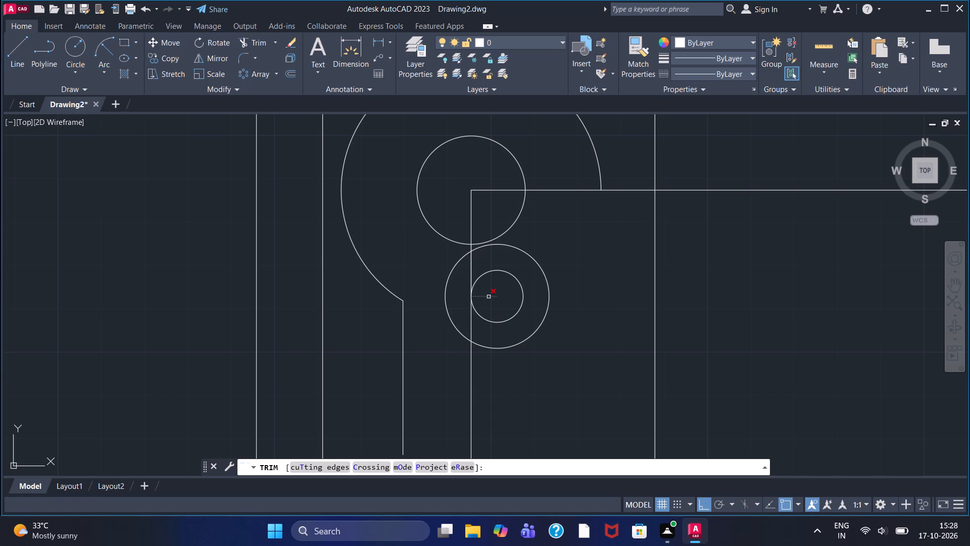
{"action": "left_click", "coordinate": [489, 297]}
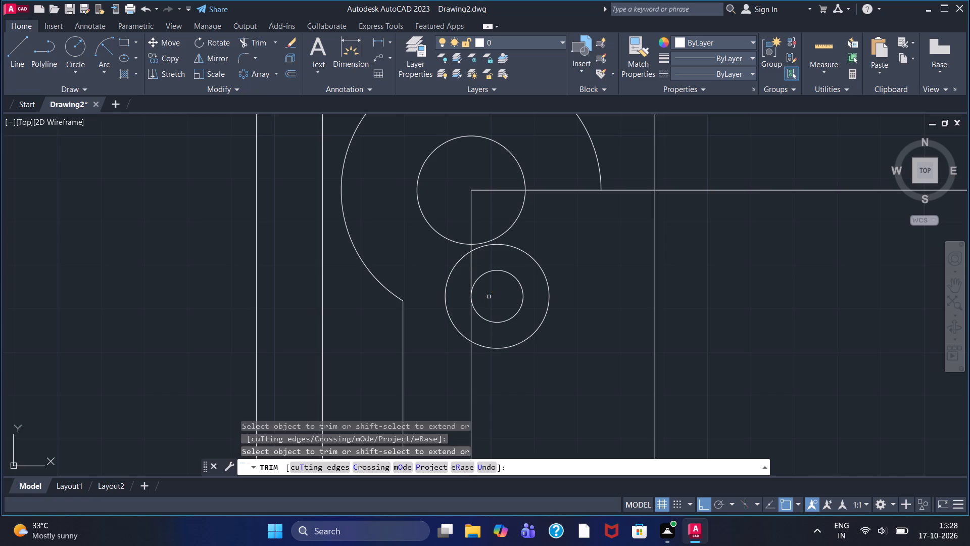
Trim away every segment of the vertical line running from the radius-12.5 circle's centre down past the small circles.
{"action": "scroll", "coordinate": [489, 297], "scroll_direction": "down", "scroll_amount": 1}
{"action": "middle_click_drag", "start_coordinate": [548, 408], "coordinate": [535, 347]}
{"action": "middle_click_drag", "start_coordinate": [527, 379], "coordinate": [524, 359]}
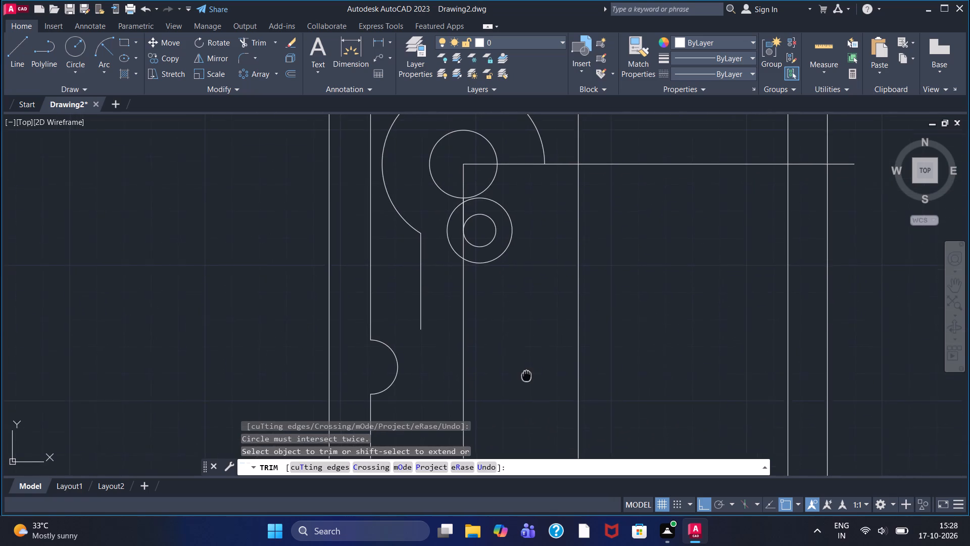
{"action": "middle_click_drag", "start_coordinate": [524, 359], "coordinate": [519, 330]}
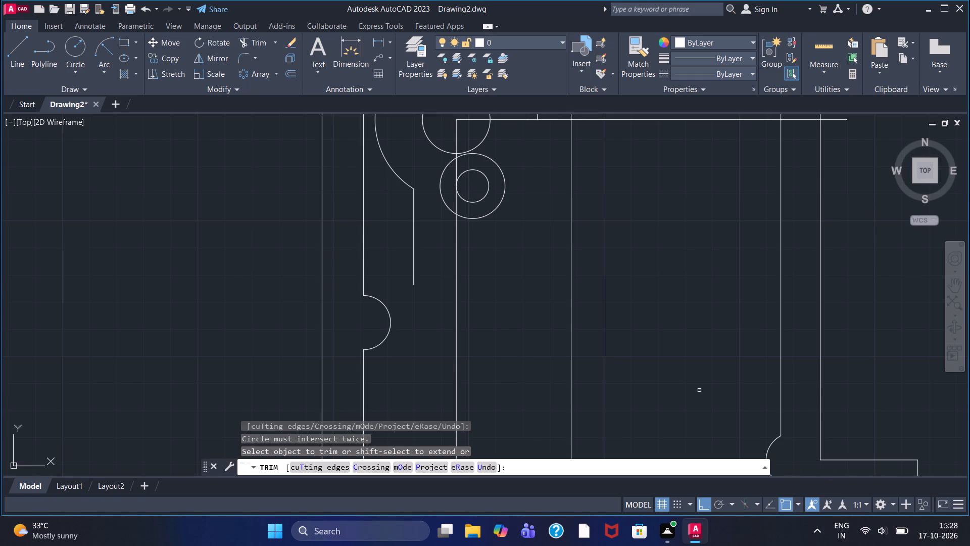
{"action": "left_click", "coordinate": [455, 319]}
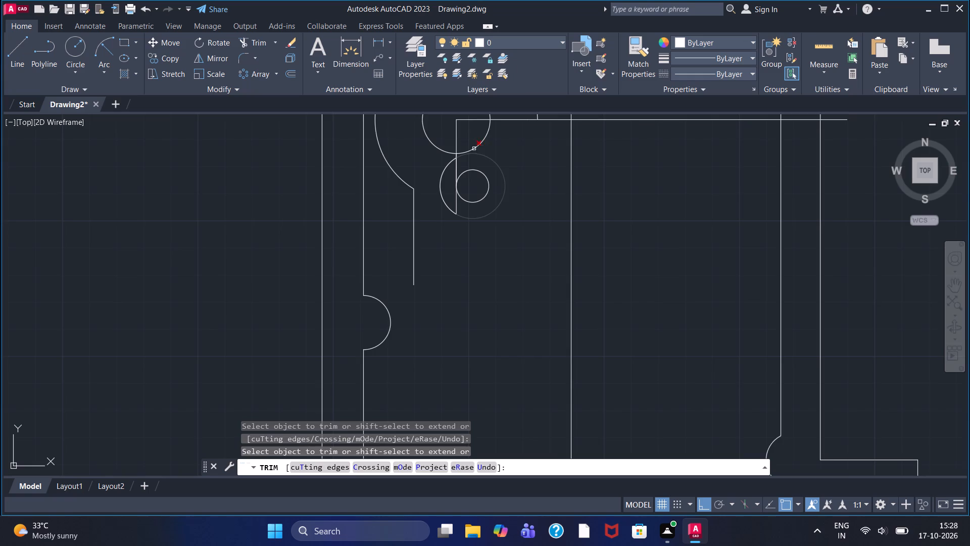
{"action": "scroll", "coordinate": [461, 154], "scroll_direction": "up", "scroll_amount": 2}
{"action": "left_click", "coordinate": [444, 131]}
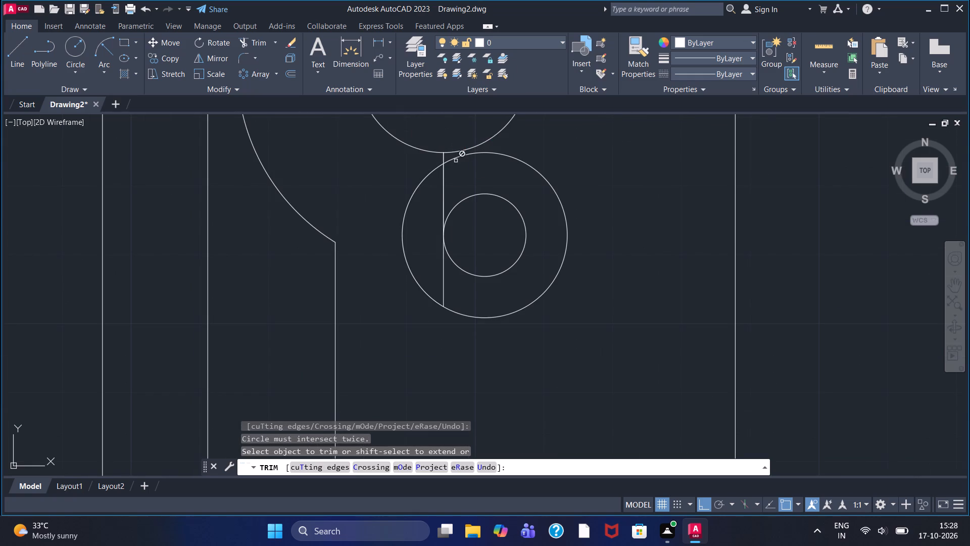
{"action": "left_click", "coordinate": [443, 193]}
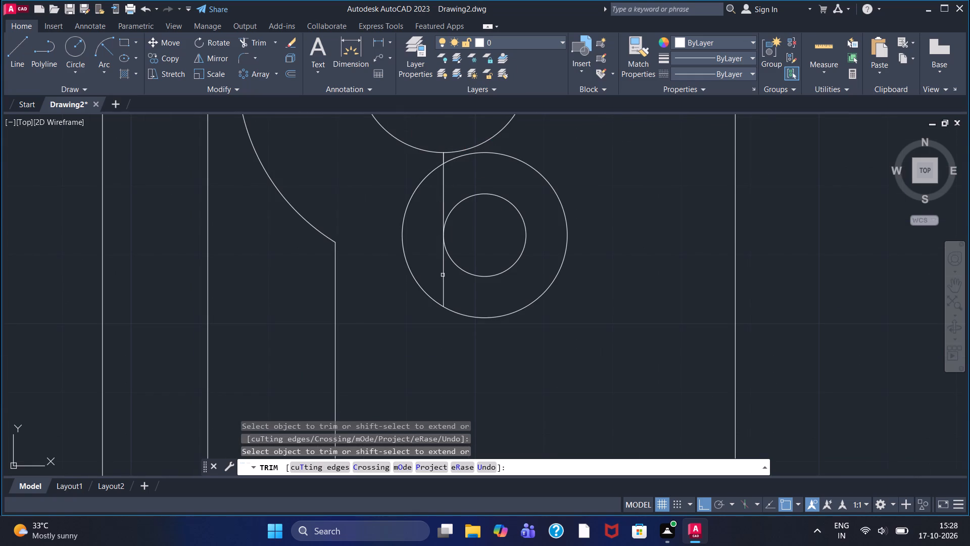
{"action": "left_click", "coordinate": [443, 276]}
{"action": "scroll", "coordinate": [431, 203], "scroll_direction": "up", "scroll_amount": 2}
{"action": "left_click", "coordinate": [456, 214]}
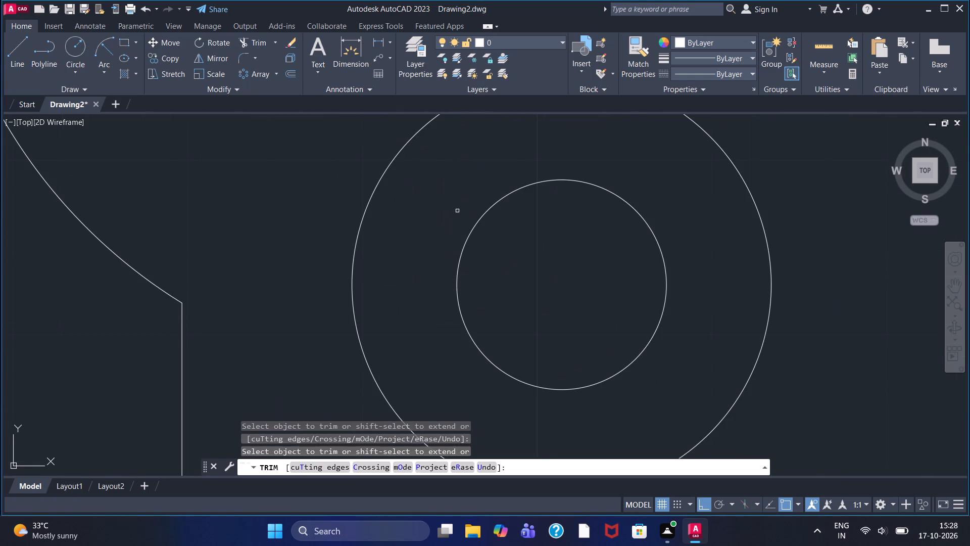
{"action": "middle_click_drag", "start_coordinate": [457, 206], "coordinate": [446, 429]}
{"action": "left_click", "coordinate": [445, 316]}
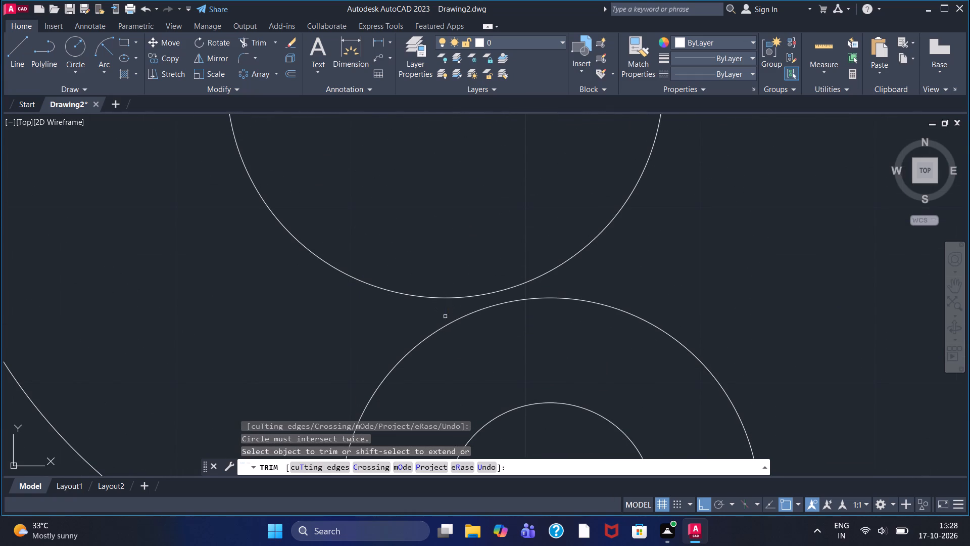
Draw a vertical line 126 long straight down from the centre of the radius-12.5 circle.
{"action": "scroll", "coordinate": [452, 279], "scroll_direction": "down", "scroll_amount": 3}
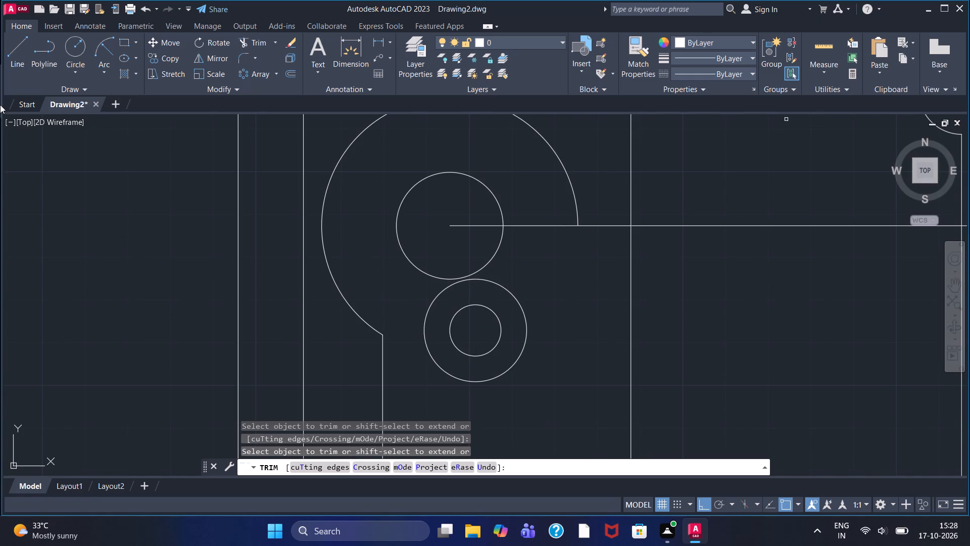
{"action": "left_click", "coordinate": [22, 59]}
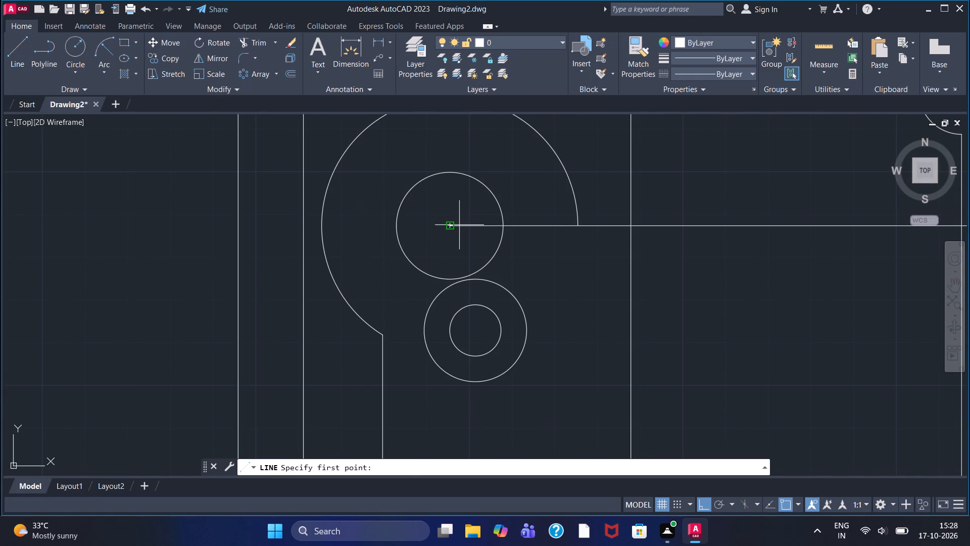
{"action": "left_click", "coordinate": [449, 224]}
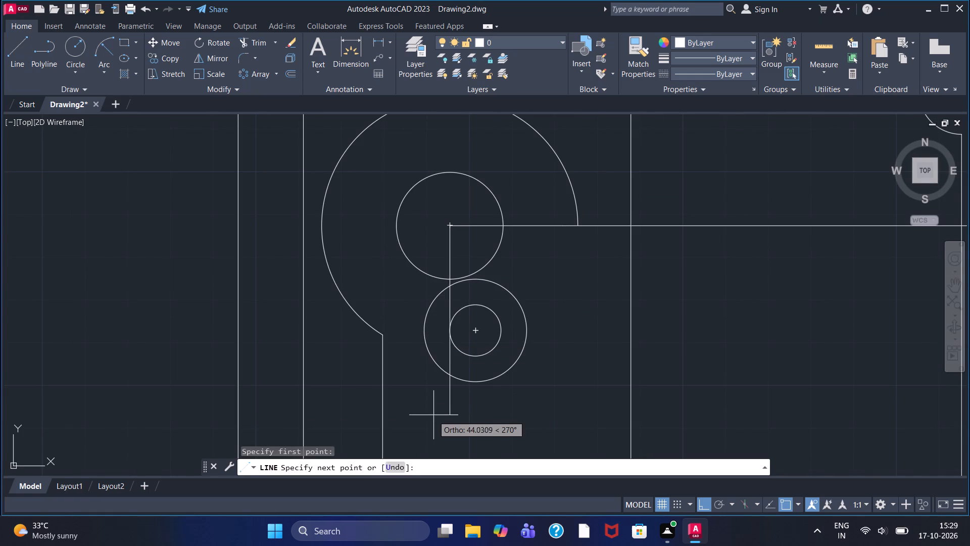
{"action": "type", "text": "126"}
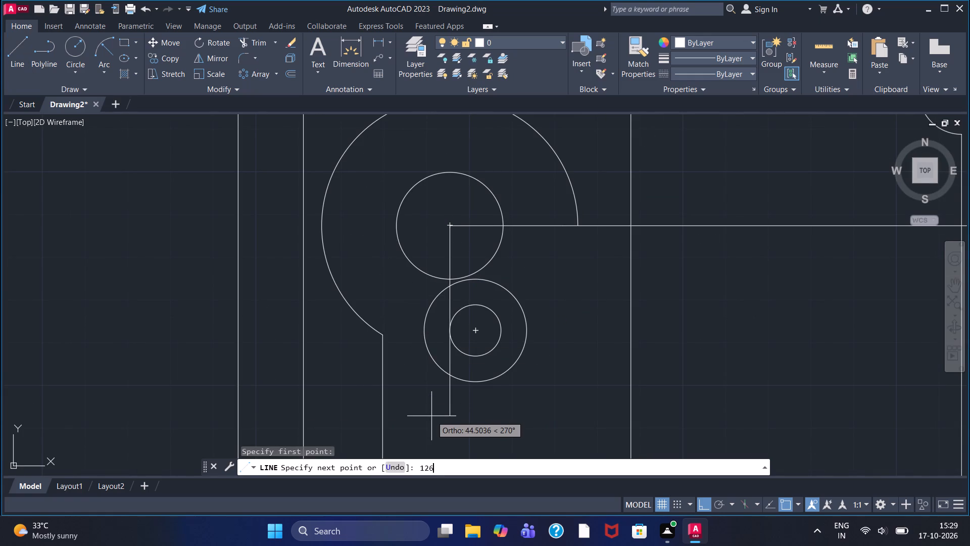
{"action": "key", "text": "Return"}
{"action": "right_click", "coordinate": [518, 405]}
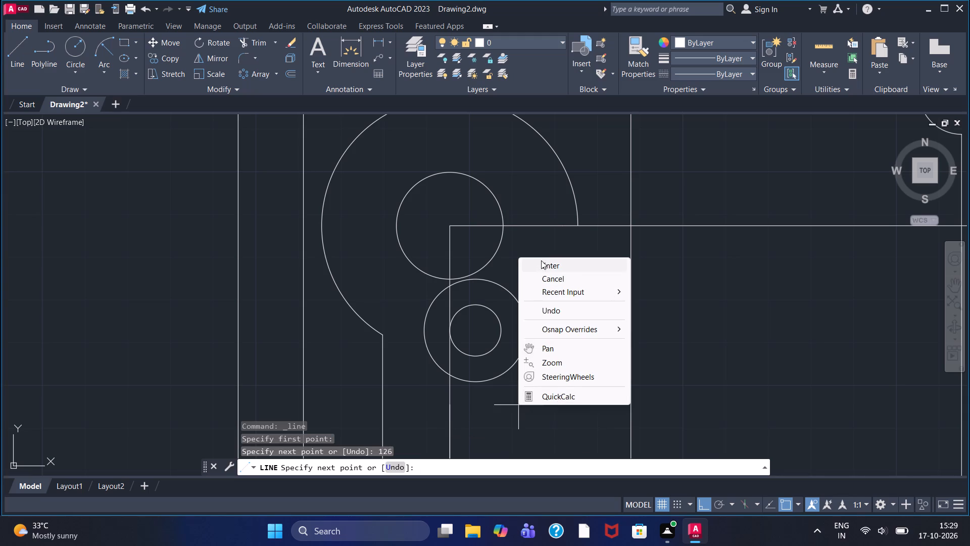
{"action": "left_click", "coordinate": [541, 260]}
{"action": "scroll", "coordinate": [550, 404], "scroll_direction": "down", "scroll_amount": 1}
{"action": "middle_click_drag", "start_coordinate": [550, 399], "coordinate": [550, 180]}
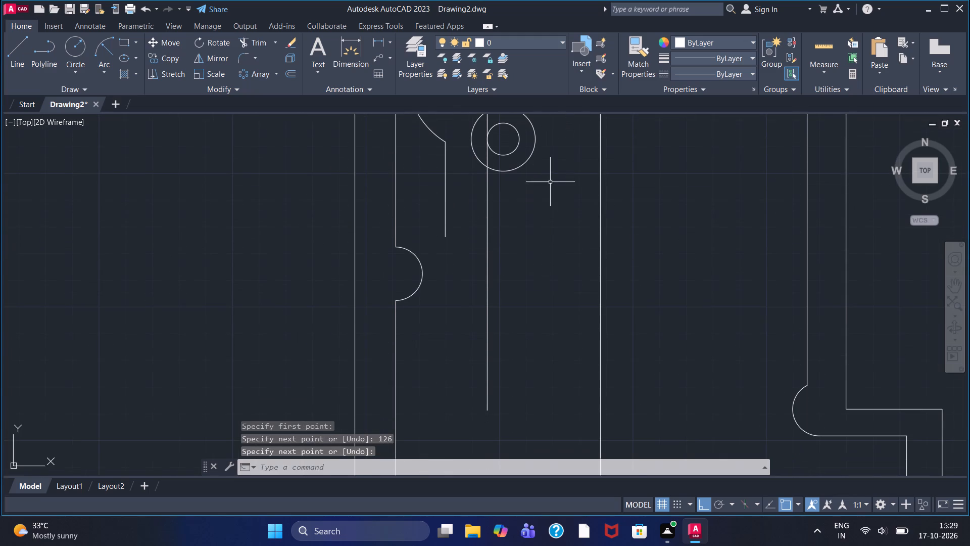
Draw two concentric circles of radius 15 and 30 centred on the lower end of the 126-long vertical line.
{"action": "scroll", "coordinate": [541, 325], "scroll_direction": "down", "scroll_amount": 1}
{"action": "middle_click_drag", "start_coordinate": [541, 325], "coordinate": [536, 287]}
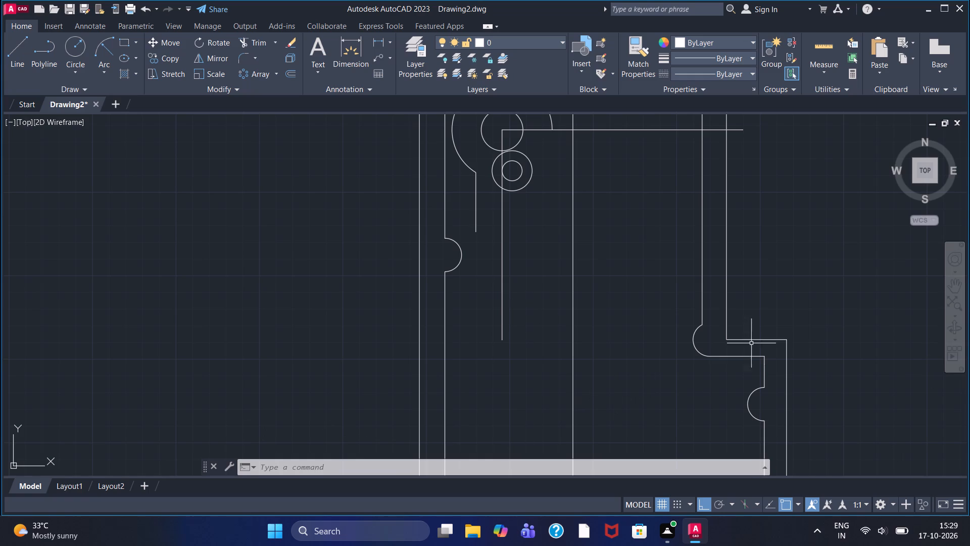
{"action": "left_click", "coordinate": [81, 47]}
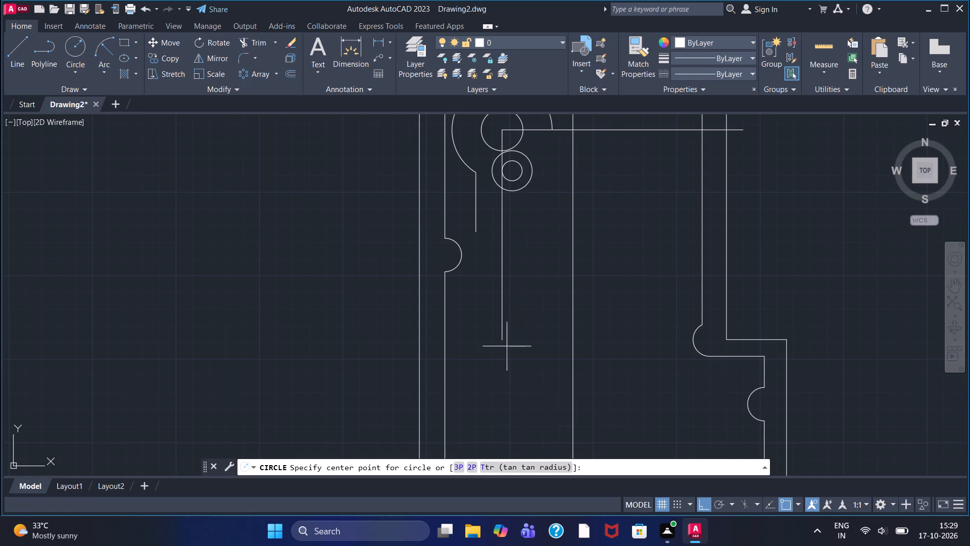
{"action": "left_click", "coordinate": [501, 341]}
{"action": "type", "text": "15"}
{"action": "key", "text": "Return"}
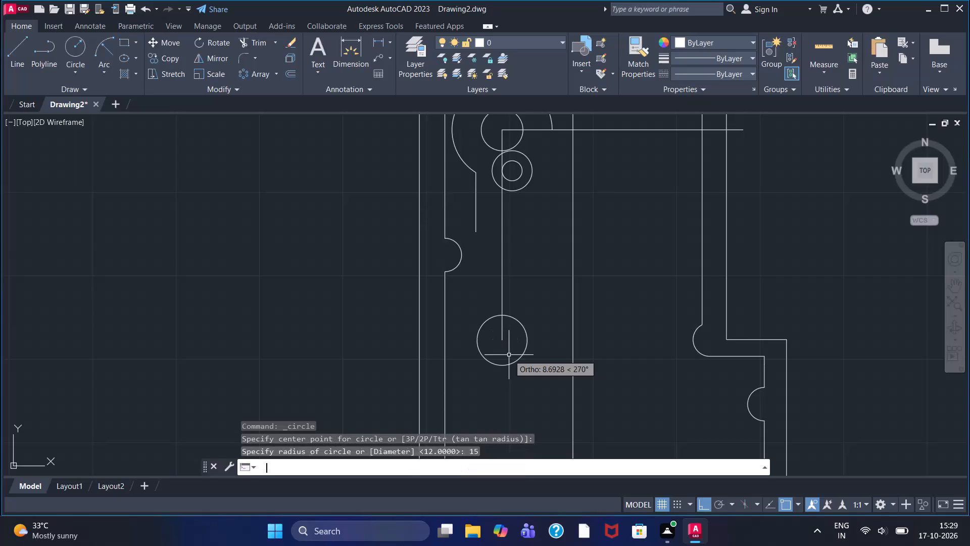
{"action": "left_click", "coordinate": [78, 50]}
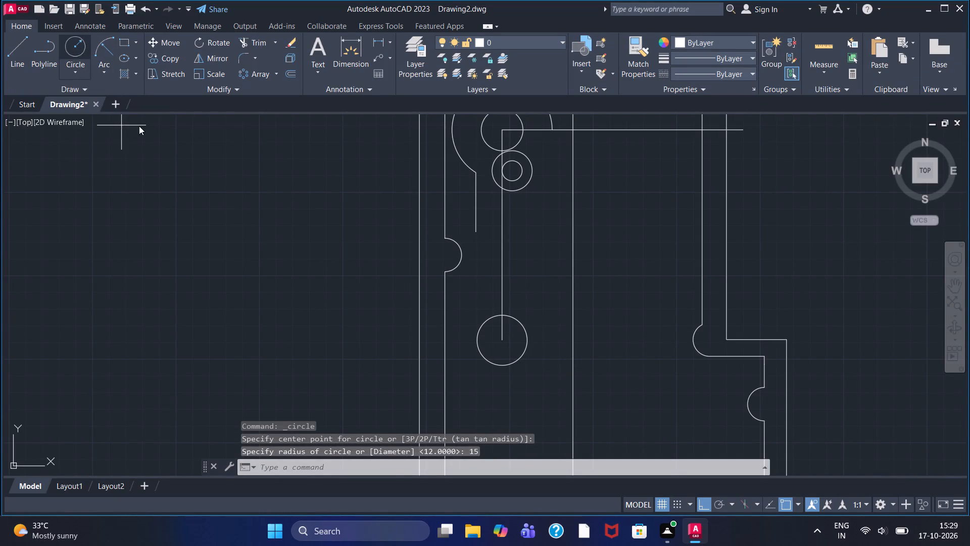
{"action": "left_click", "coordinate": [503, 339]}
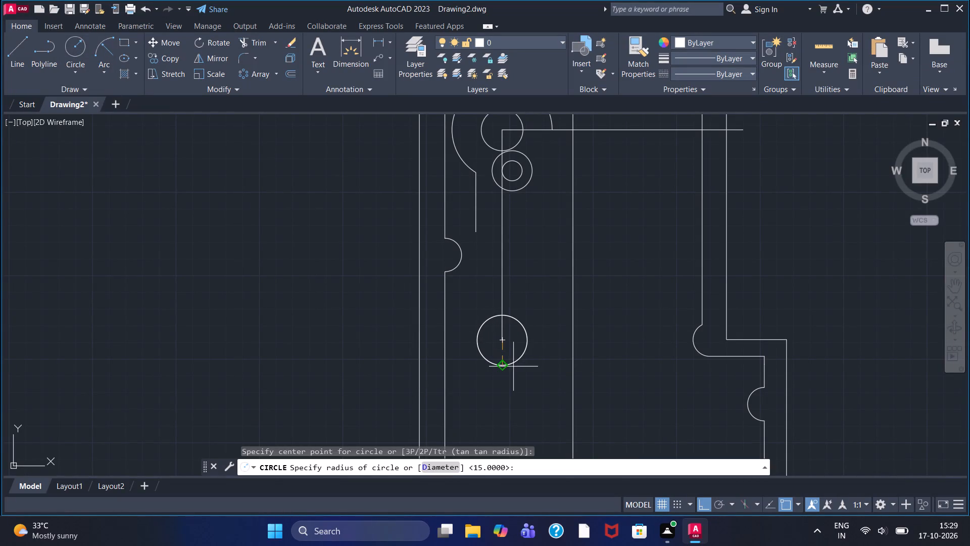
{"action": "type", "text": "30"}
{"action": "key", "text": "Return"}
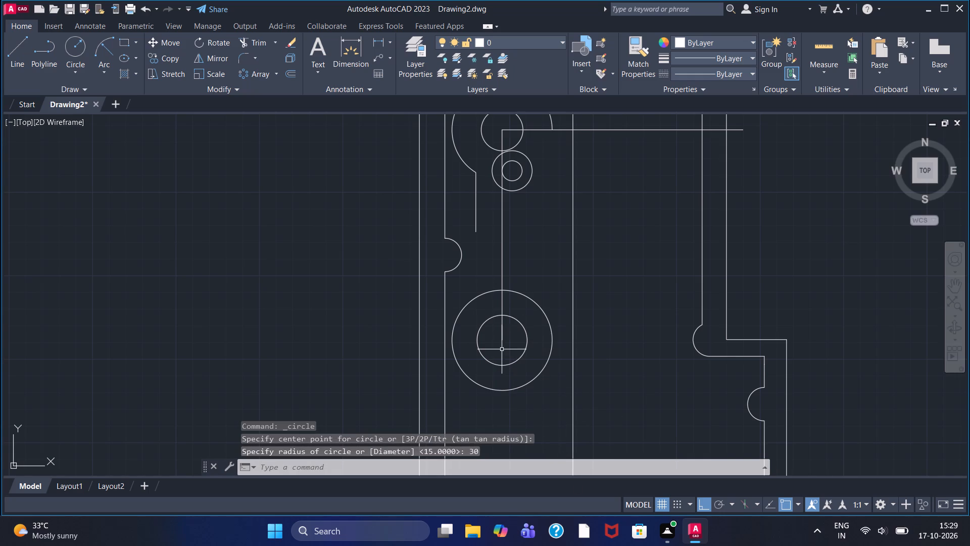
Draw a vertical line about 133 long straight down from the lower end of the short wall line, crossing the radius-30 circle.
{"action": "middle_click_drag", "start_coordinate": [612, 365], "coordinate": [624, 326]}
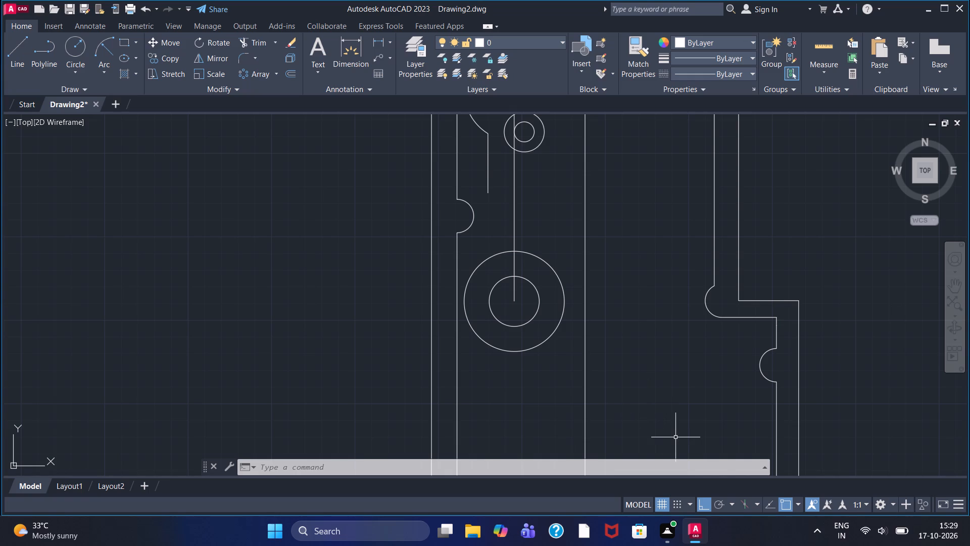
{"action": "scroll", "coordinate": [556, 272], "scroll_direction": "down", "scroll_amount": 1}
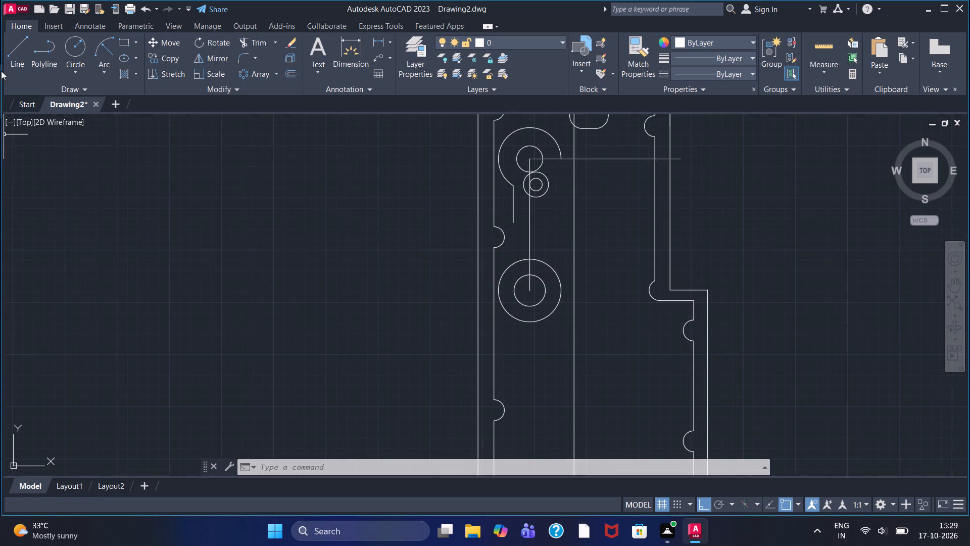
{"action": "left_click", "coordinate": [7, 51]}
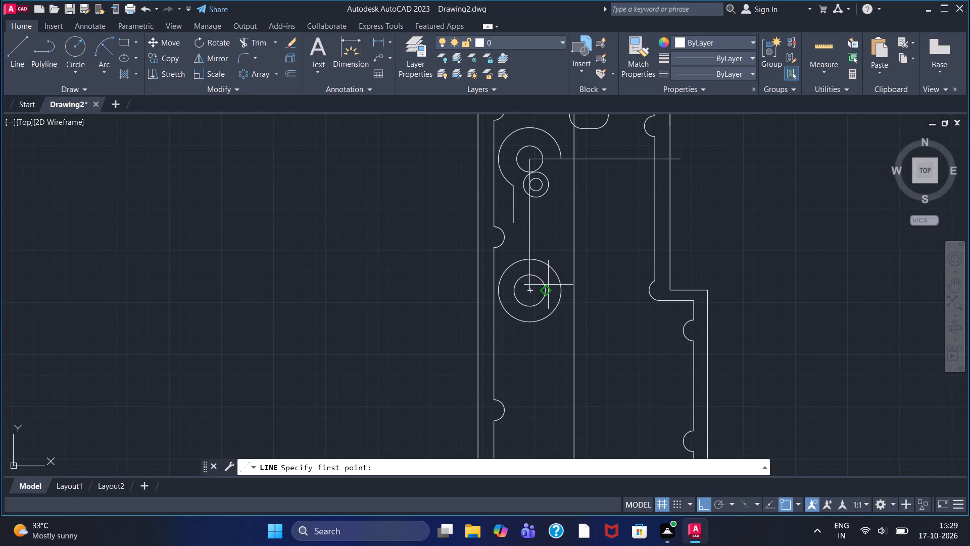
{"action": "left_click", "coordinate": [513, 224]}
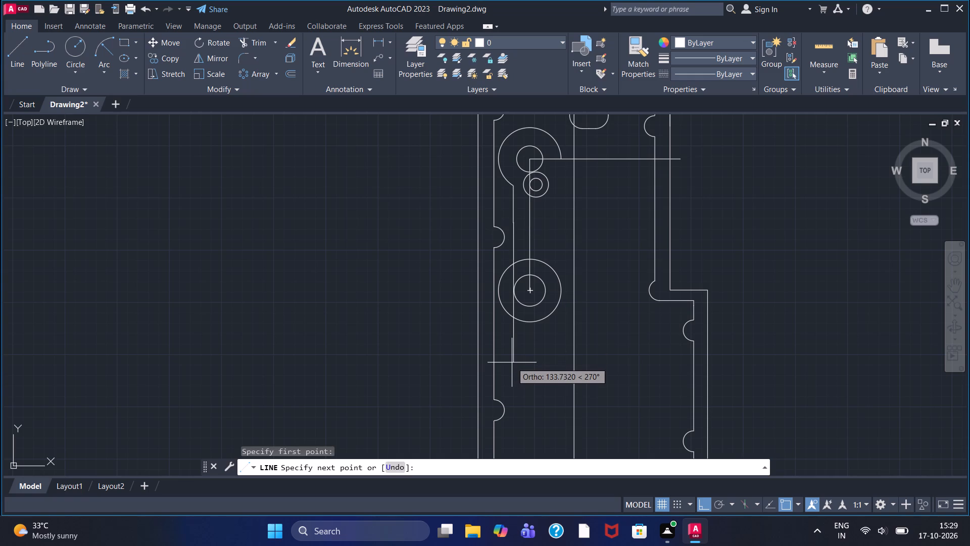
{"action": "left_click", "coordinate": [501, 361]}
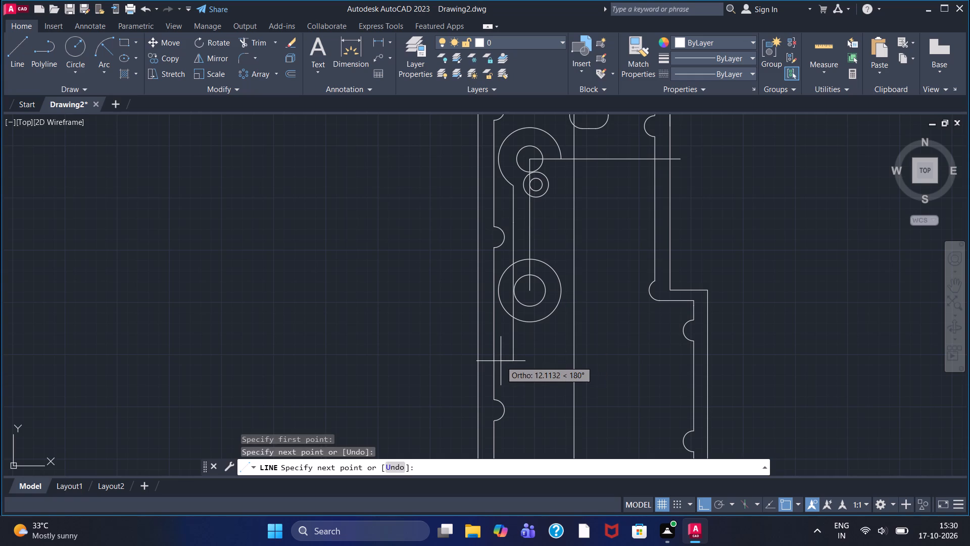
{"action": "right_click", "coordinate": [526, 358]}
{"action": "left_click", "coordinate": [541, 365]}
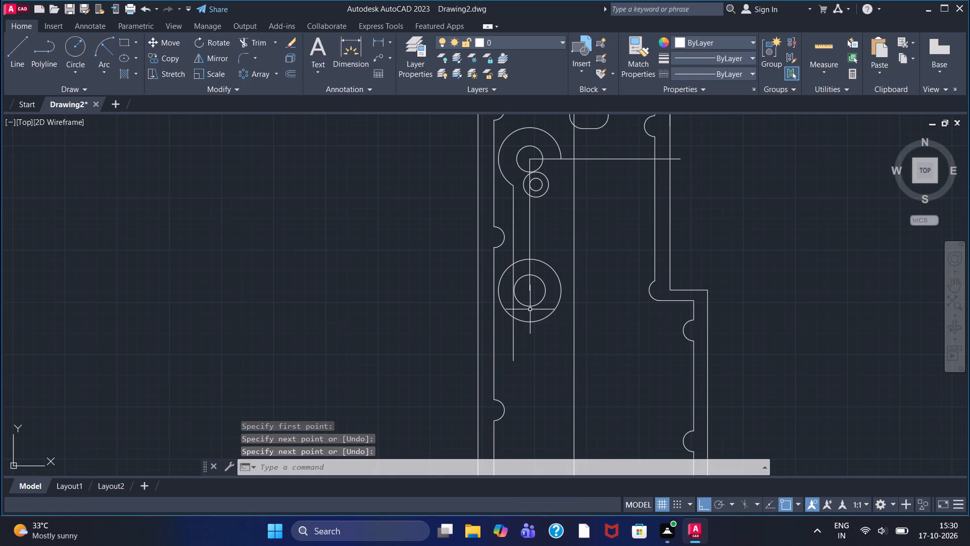
Replace the radius-15 circle inside the radius-30 circle with a circle of radius 12 on the same centre.
{"action": "left_click", "coordinate": [530, 306]}
{"action": "key", "text": "Delete"}
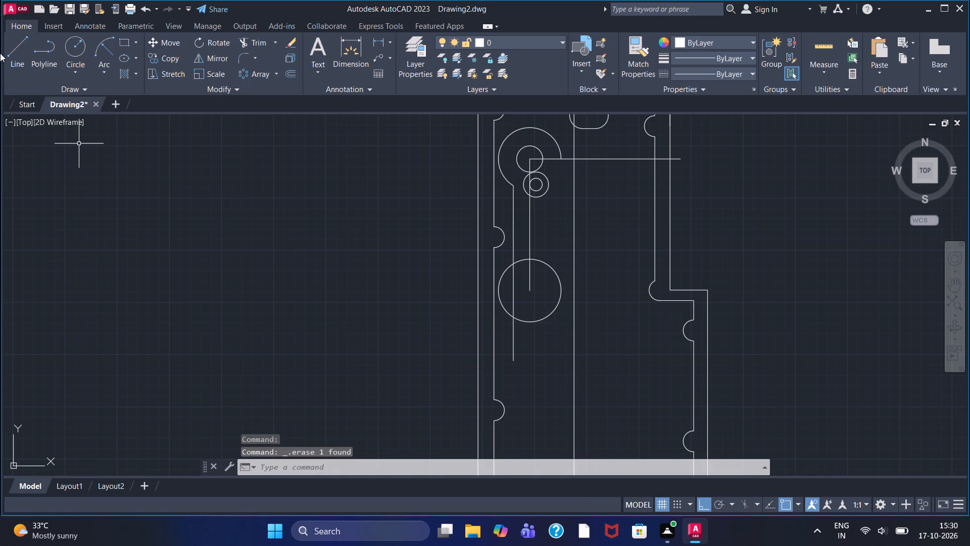
{"action": "left_click", "coordinate": [69, 48]}
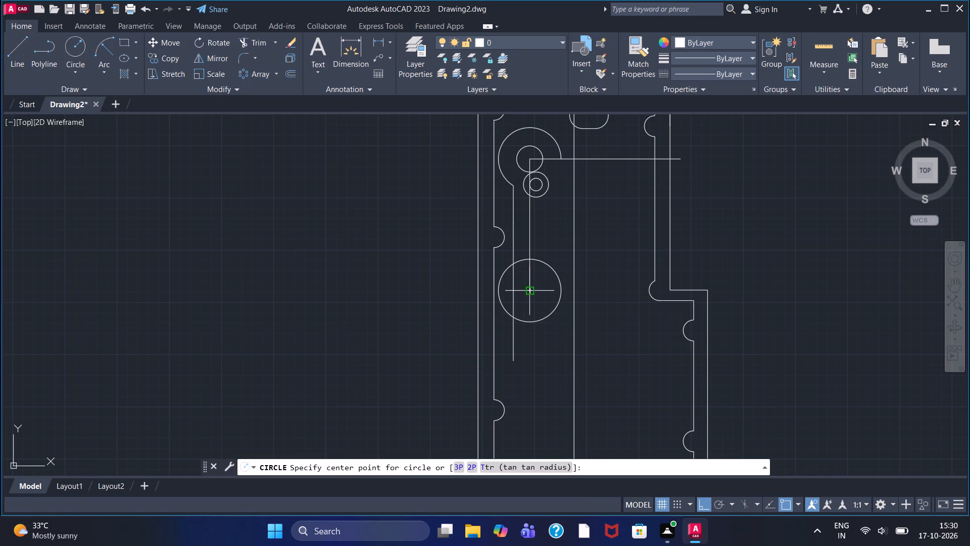
{"action": "left_click", "coordinate": [530, 294]}
{"action": "type", "text": "12"}
{"action": "key", "text": "Return"}
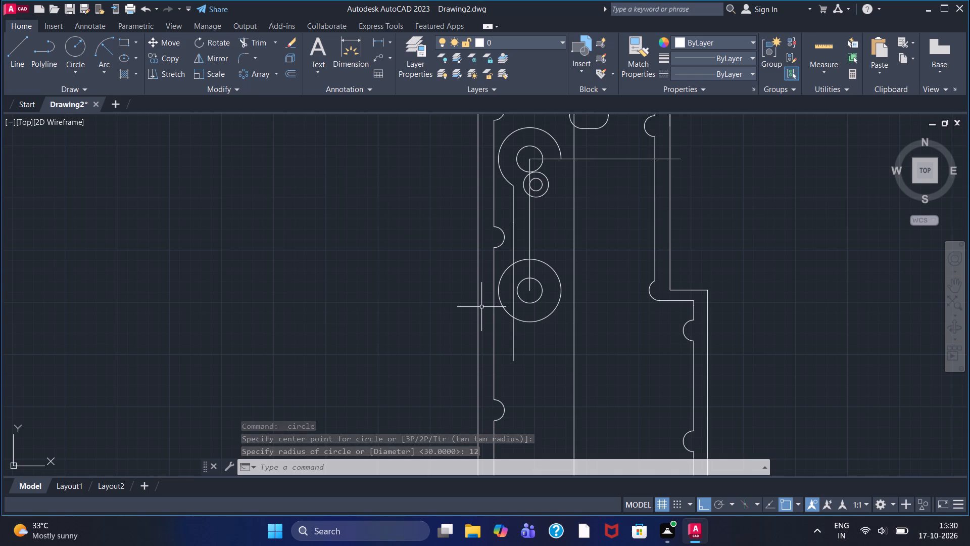
Trim the radius-30 circle's arcs left of the wall line and between the wall line and the vertical centre line.
{"action": "scroll", "coordinate": [508, 265], "scroll_direction": "up", "scroll_amount": 1}
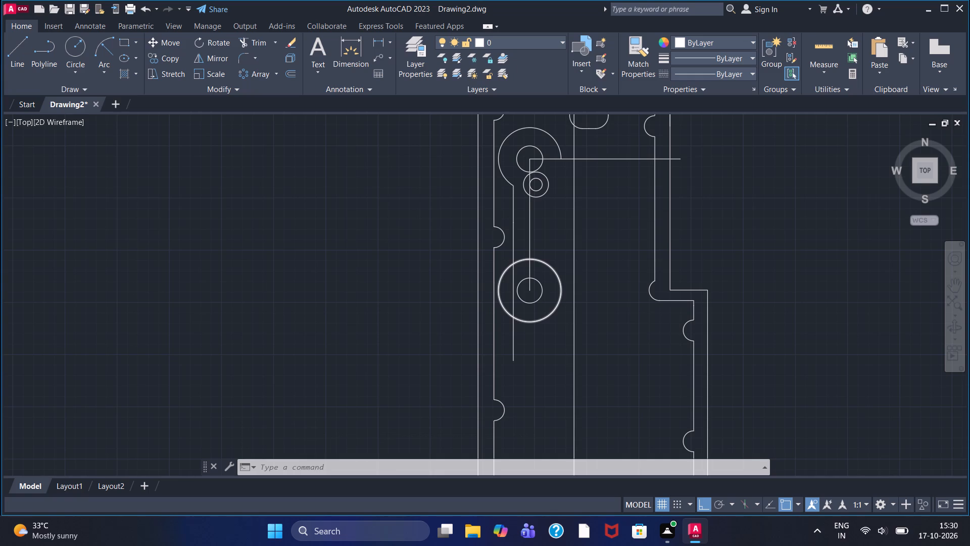
{"action": "scroll", "coordinate": [508, 265], "scroll_direction": "down", "scroll_amount": 2}
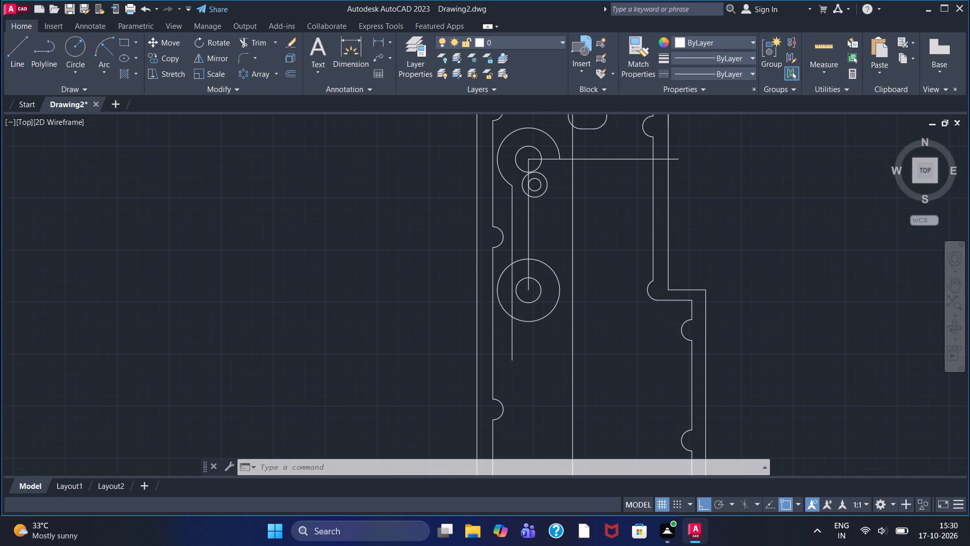
{"action": "left_click", "coordinate": [254, 44]}
{"action": "scroll", "coordinate": [492, 267], "scroll_direction": "up", "scroll_amount": 3}
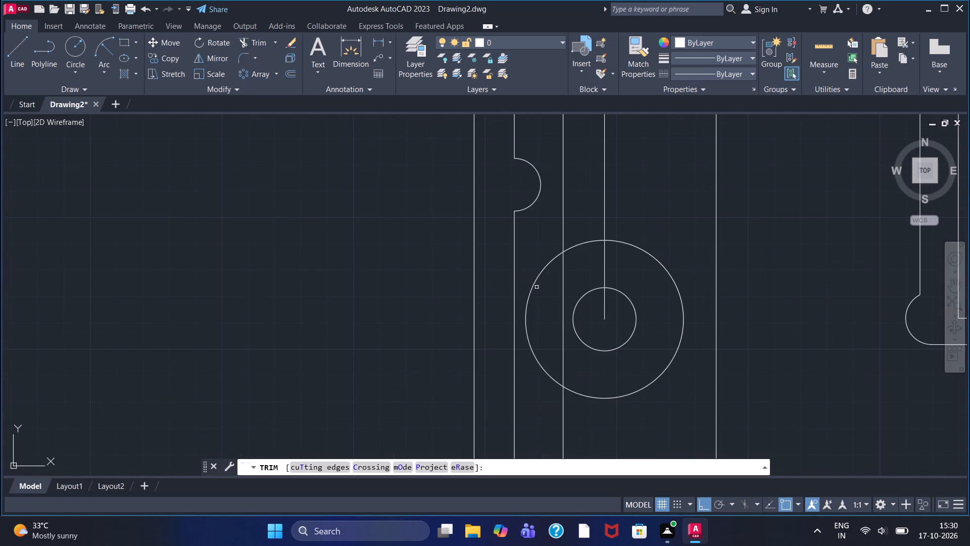
{"action": "left_click", "coordinate": [535, 284]}
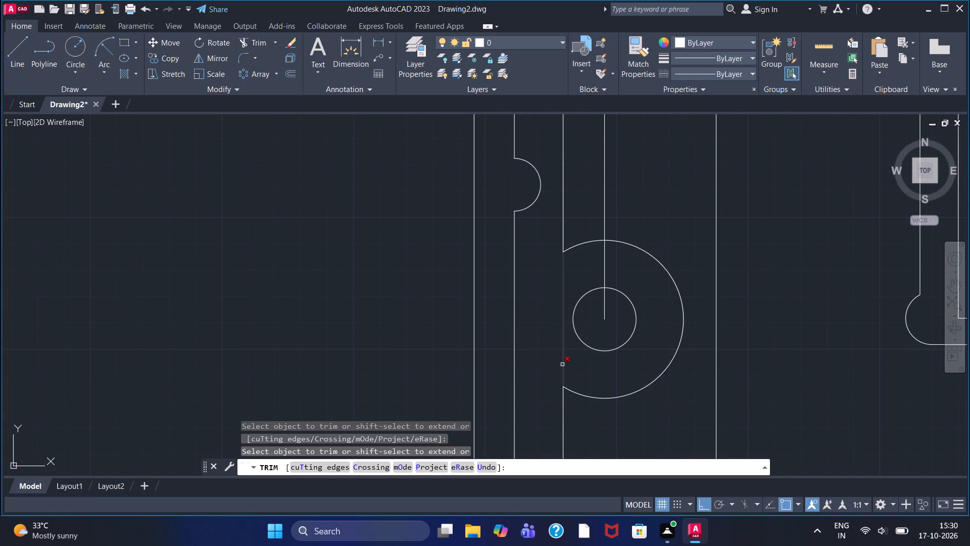
{"action": "left_click", "coordinate": [576, 245]}
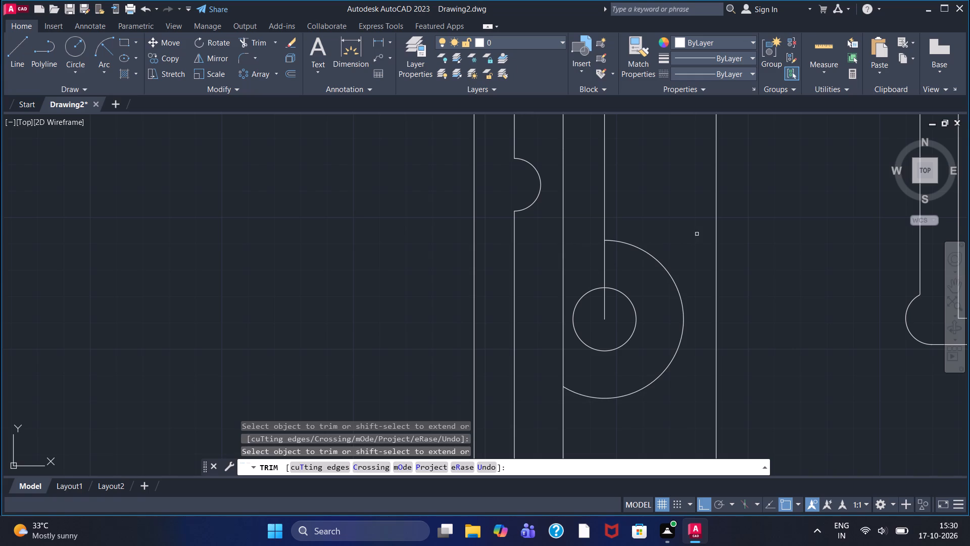
Draw a horizontal line about 40 long above the radius-12 circle, crossing the vertical centre line and the upper part of the radius-30 arc.
{"action": "left_click", "coordinate": [20, 56]}
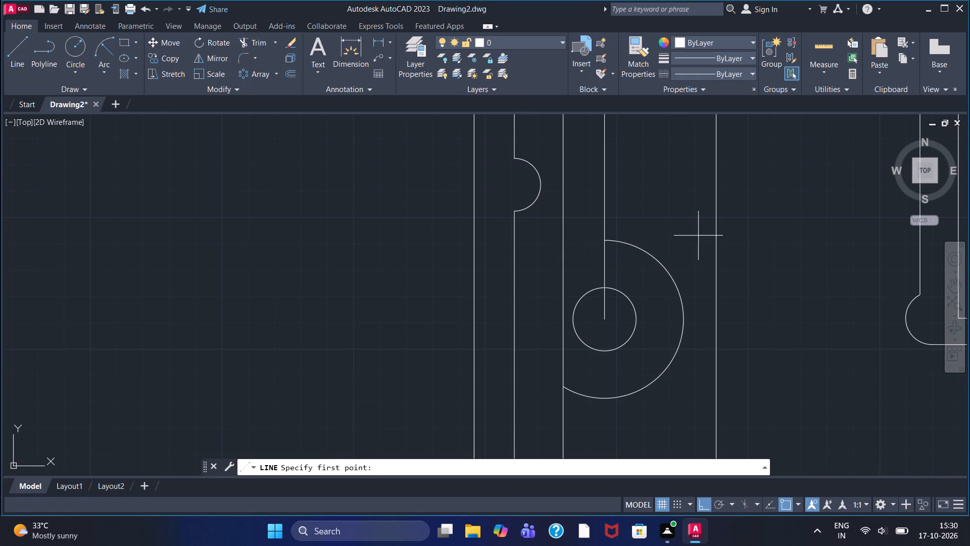
{"action": "double_click", "coordinate": [590, 266]}
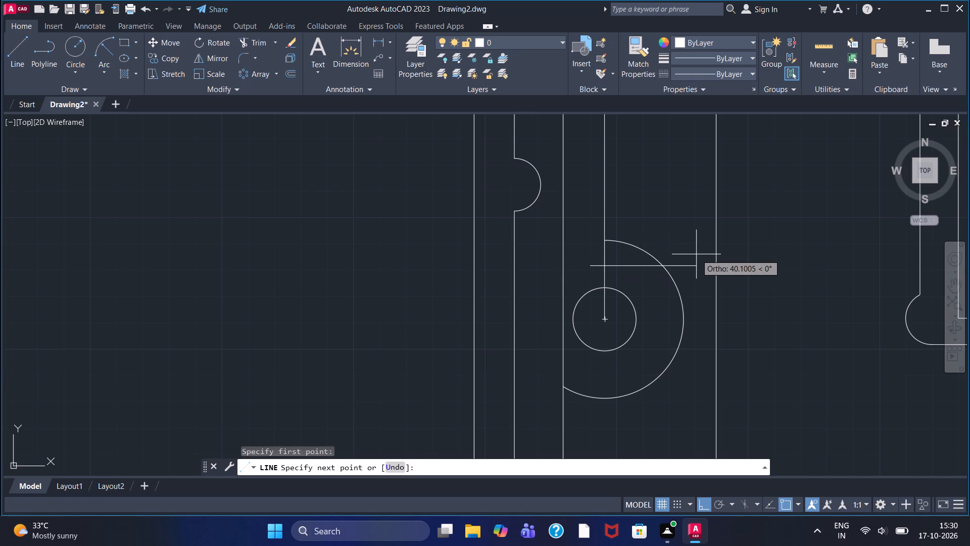
{"action": "left_click", "coordinate": [696, 254]}
{"action": "right_click", "coordinate": [693, 231]}
{"action": "left_click", "coordinate": [705, 236]}
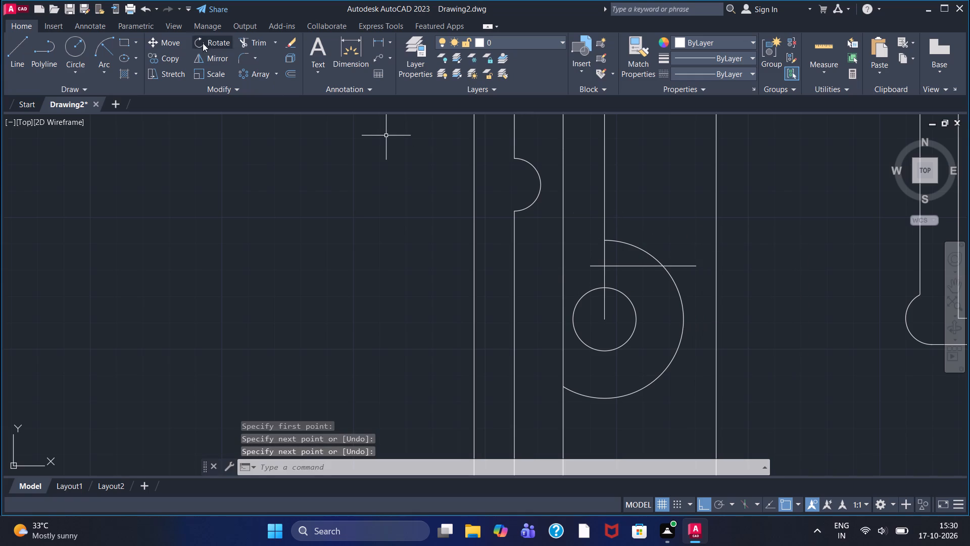
Trim the radius-30 arc above the new horizontal line, the vertical centre line below it, and the horizontal line left of the arc.
{"action": "left_click", "coordinate": [256, 38]}
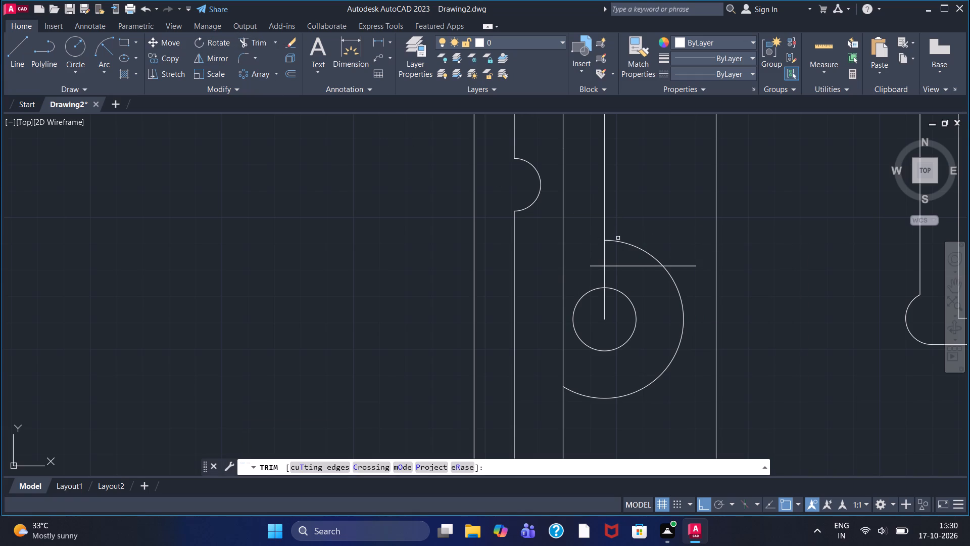
{"action": "double_click", "coordinate": [619, 241]}
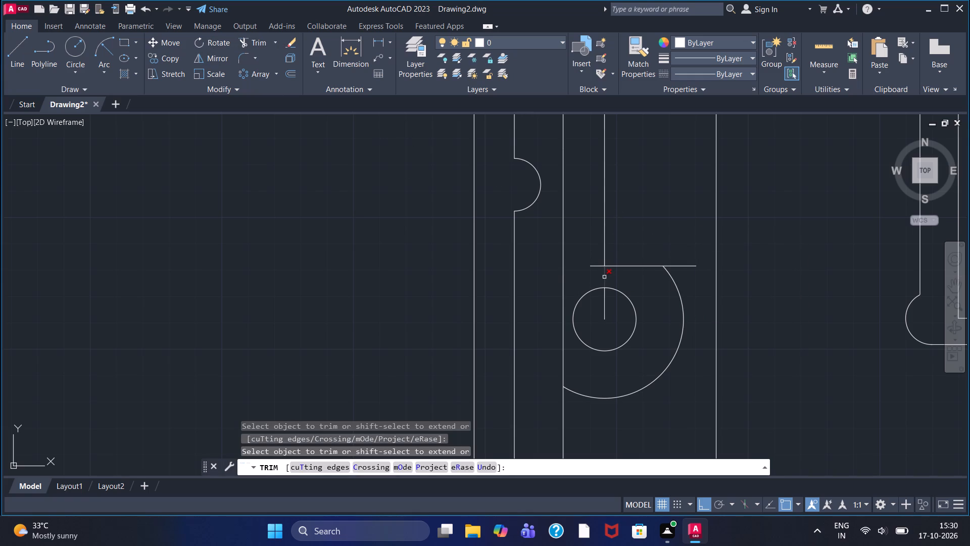
{"action": "double_click", "coordinate": [605, 278]}
{"action": "left_click", "coordinate": [596, 267]}
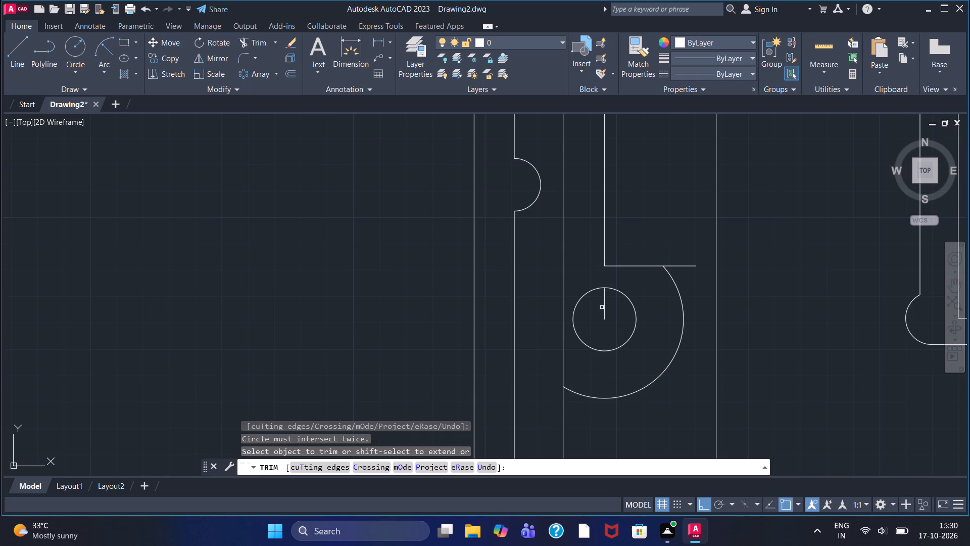
{"action": "double_click", "coordinate": [604, 307]}
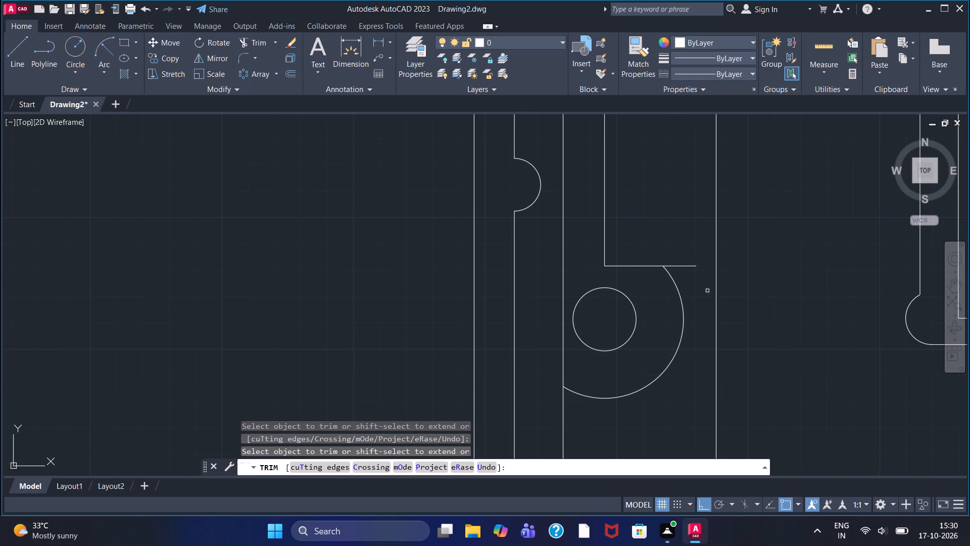
{"action": "left_click", "coordinate": [639, 264]}
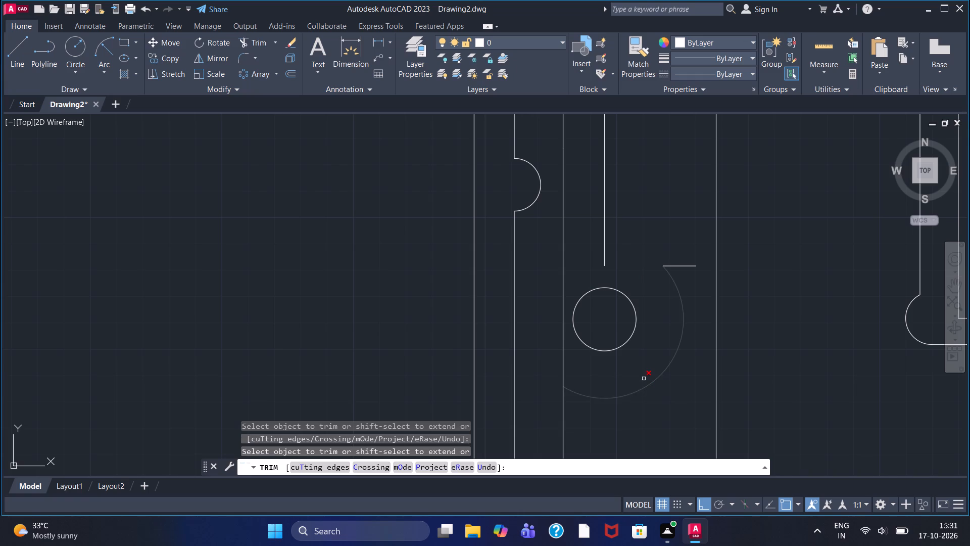
Fillet the corner between the radius-30 arc and the remaining short horizontal line with radius 5.
{"action": "left_click", "coordinate": [245, 53]}
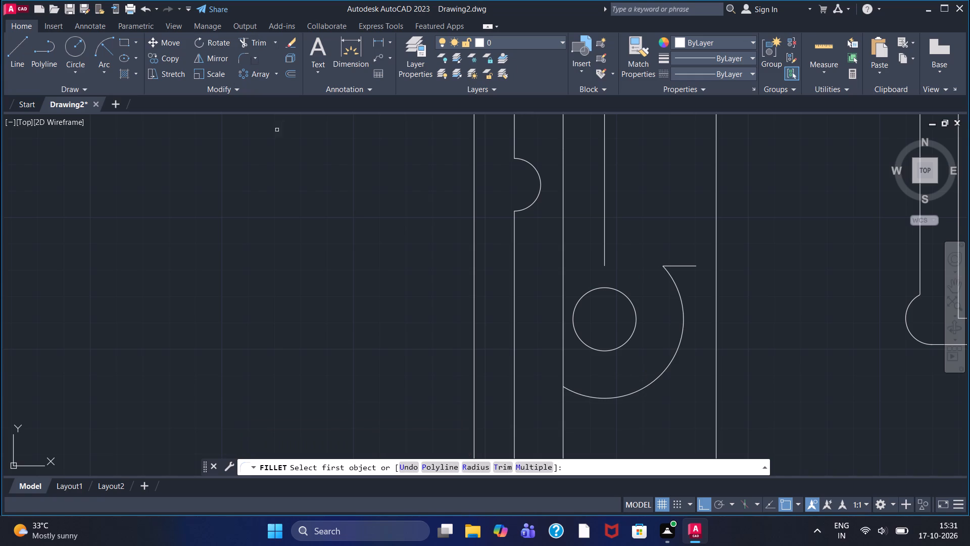
{"action": "left_click", "coordinate": [470, 463]}
{"action": "key", "text": "5"}
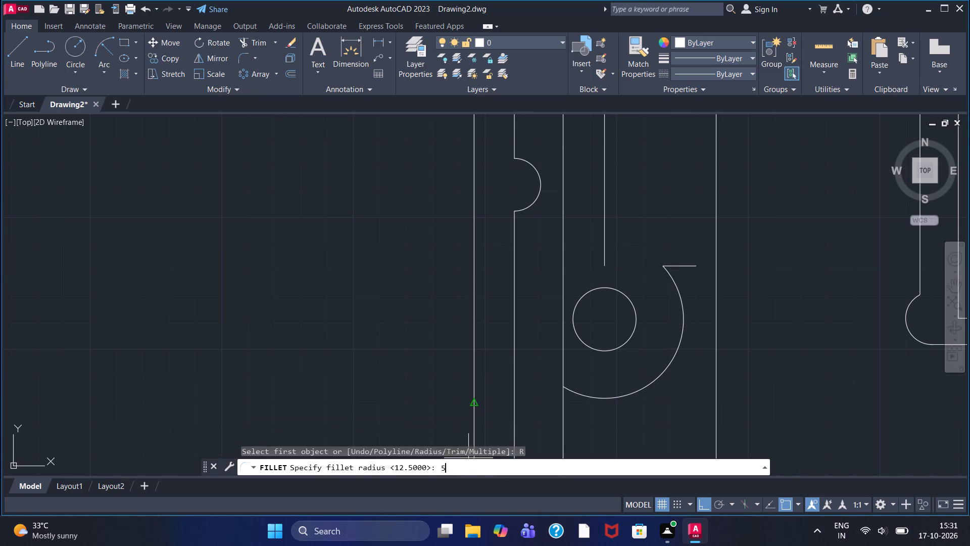
{"action": "key", "text": "Return"}
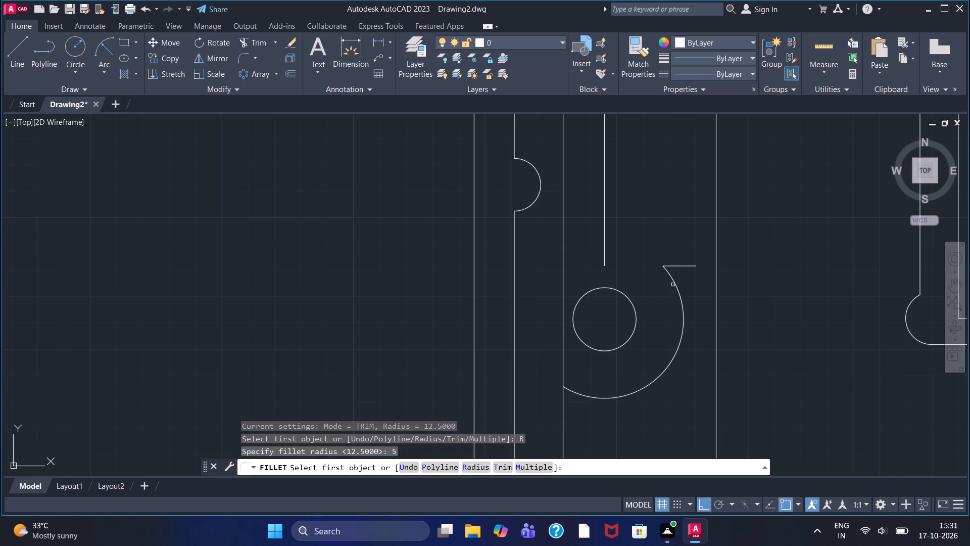
{"action": "left_click", "coordinate": [673, 281]}
{"action": "left_click", "coordinate": [677, 265]}
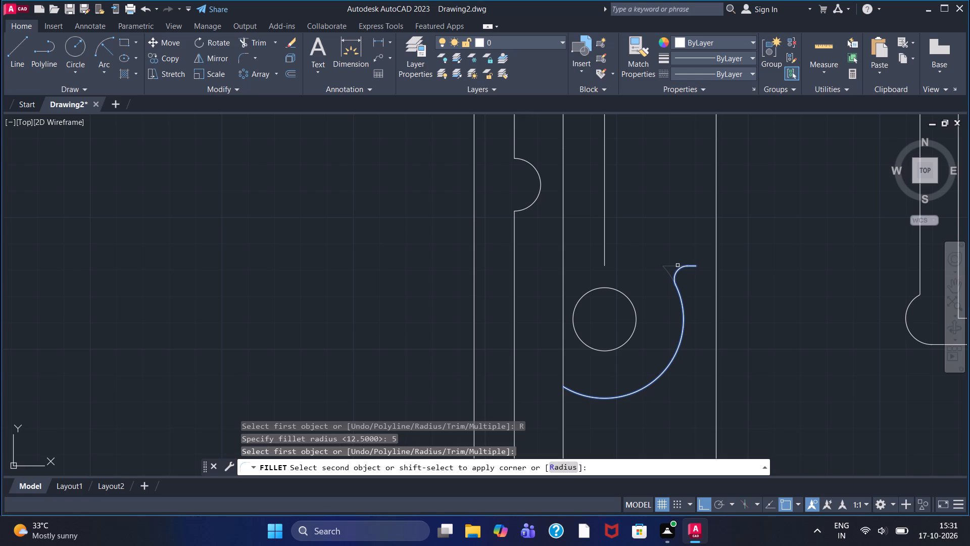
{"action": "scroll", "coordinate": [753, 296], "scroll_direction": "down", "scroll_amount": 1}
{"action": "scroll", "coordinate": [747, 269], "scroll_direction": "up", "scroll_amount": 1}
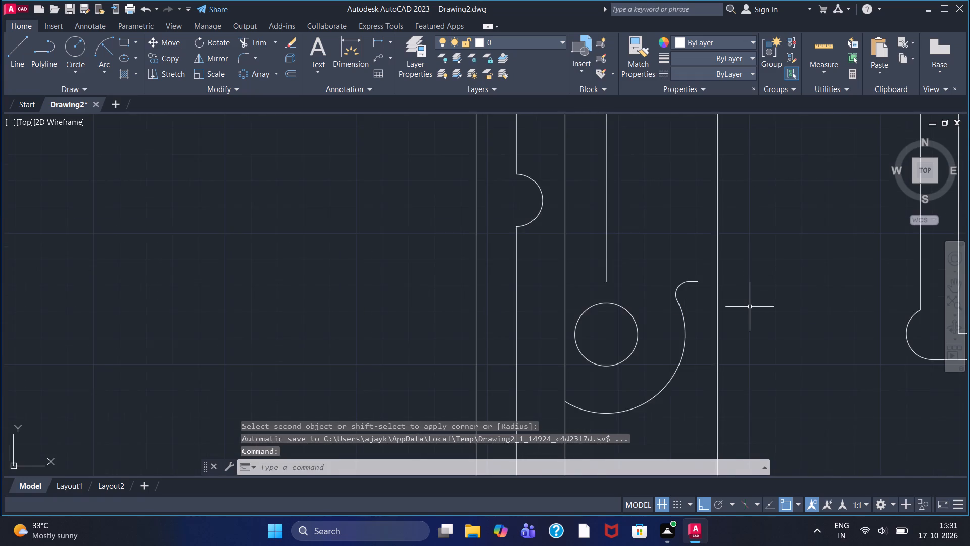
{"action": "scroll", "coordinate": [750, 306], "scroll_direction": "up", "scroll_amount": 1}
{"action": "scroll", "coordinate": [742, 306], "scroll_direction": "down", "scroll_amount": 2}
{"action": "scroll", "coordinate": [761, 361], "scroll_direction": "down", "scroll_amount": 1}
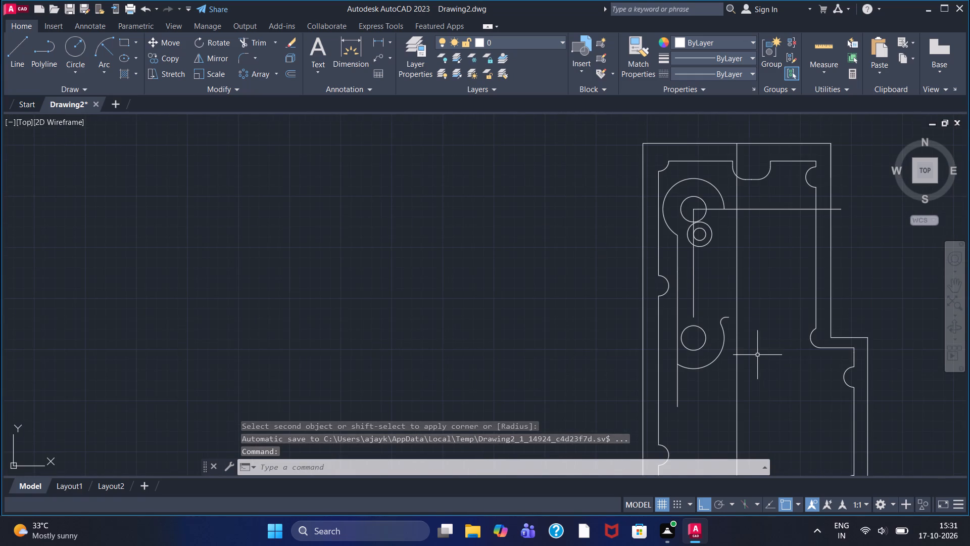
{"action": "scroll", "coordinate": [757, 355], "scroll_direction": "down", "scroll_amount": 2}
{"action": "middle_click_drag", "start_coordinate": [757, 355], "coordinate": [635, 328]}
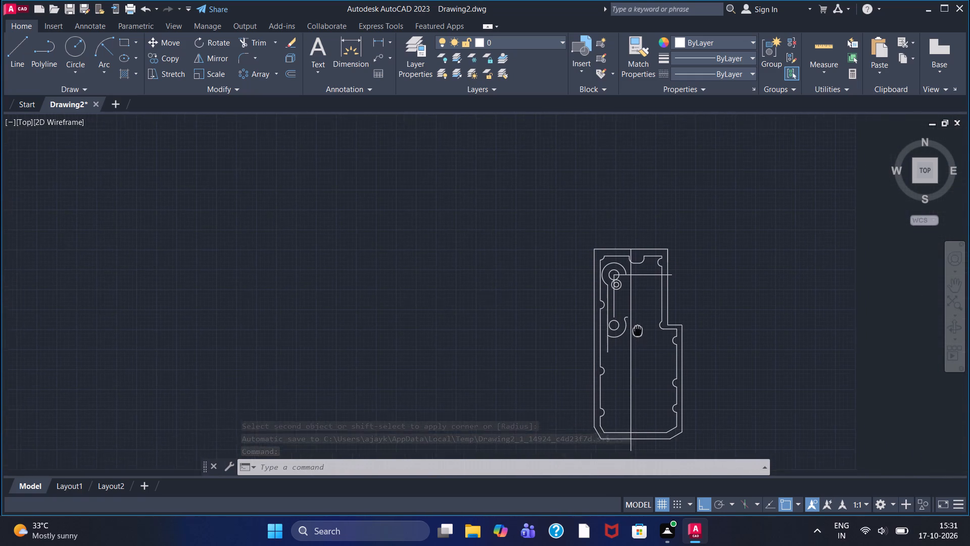
Draw a horizontal line about 89 long from the radius-5 fillet's free end to just past the inner outline's right wall.
{"action": "middle_click_drag", "start_coordinate": [635, 328], "coordinate": [634, 326]}
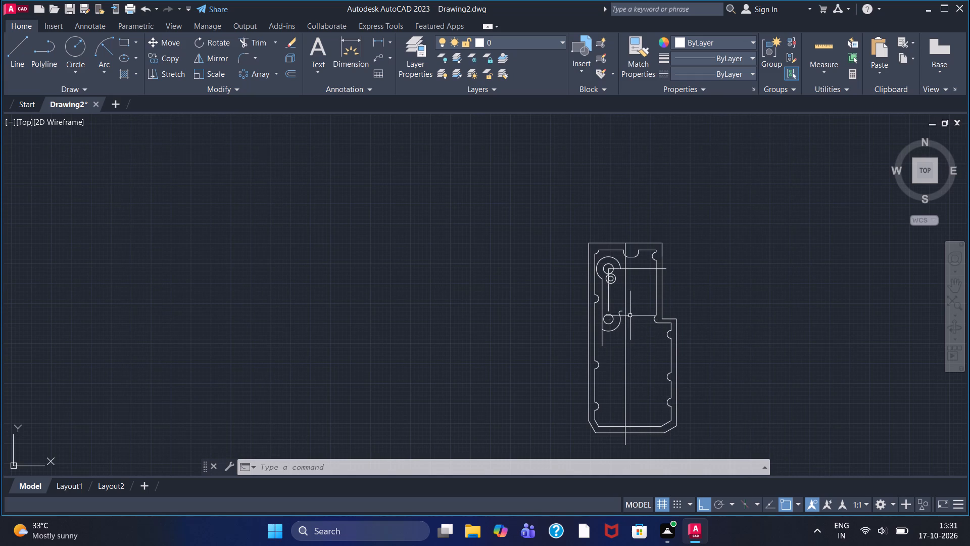
{"action": "scroll", "coordinate": [627, 307], "scroll_direction": "up", "scroll_amount": 3}
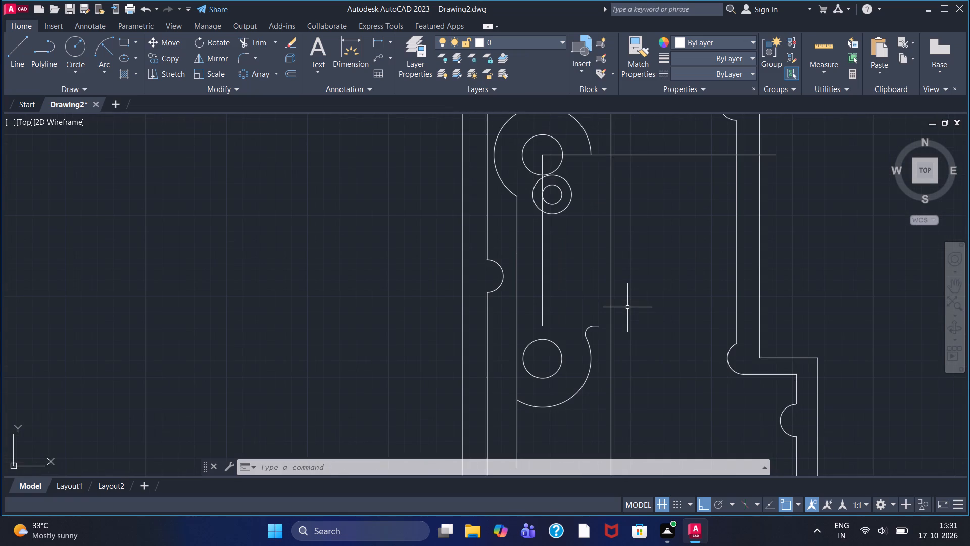
{"action": "left_click", "coordinate": [13, 50]}
{"action": "left_click", "coordinate": [598, 327]}
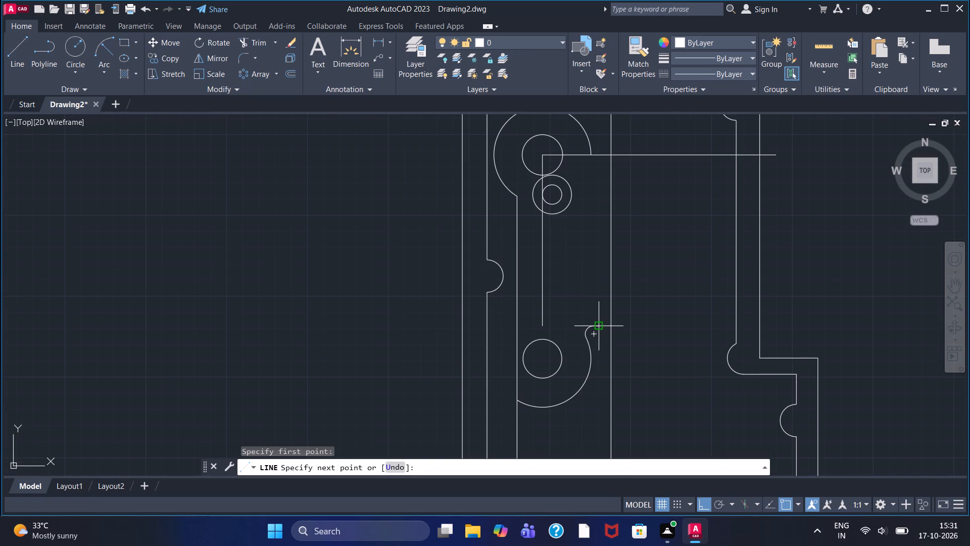
{"action": "left_click", "coordinate": [744, 324]}
{"action": "right_click", "coordinate": [753, 304]}
{"action": "left_click", "coordinate": [759, 311]}
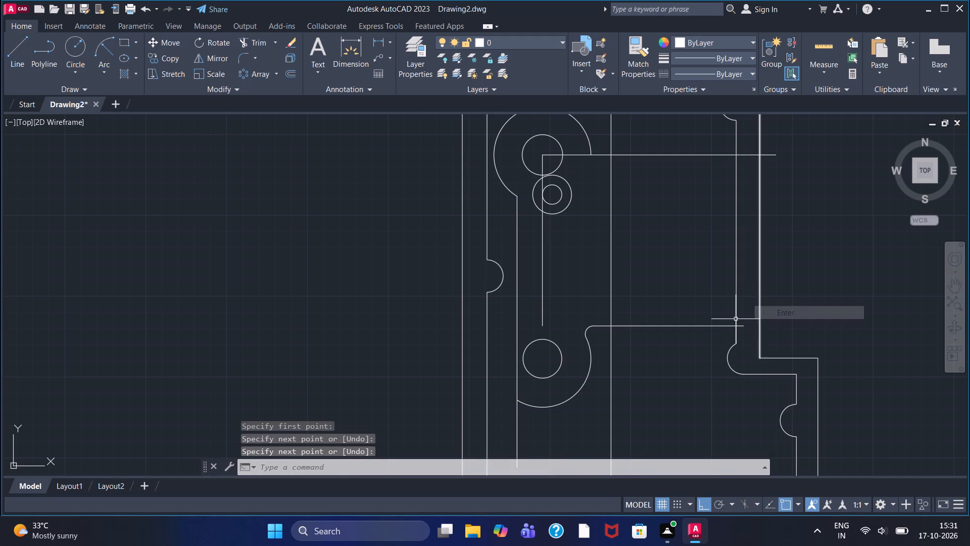
Trim the end of the new horizontal line that overshoots the inner outline's right wall.
{"action": "scroll", "coordinate": [734, 320], "scroll_direction": "up", "scroll_amount": 2}
{"action": "left_click", "coordinate": [245, 40]}
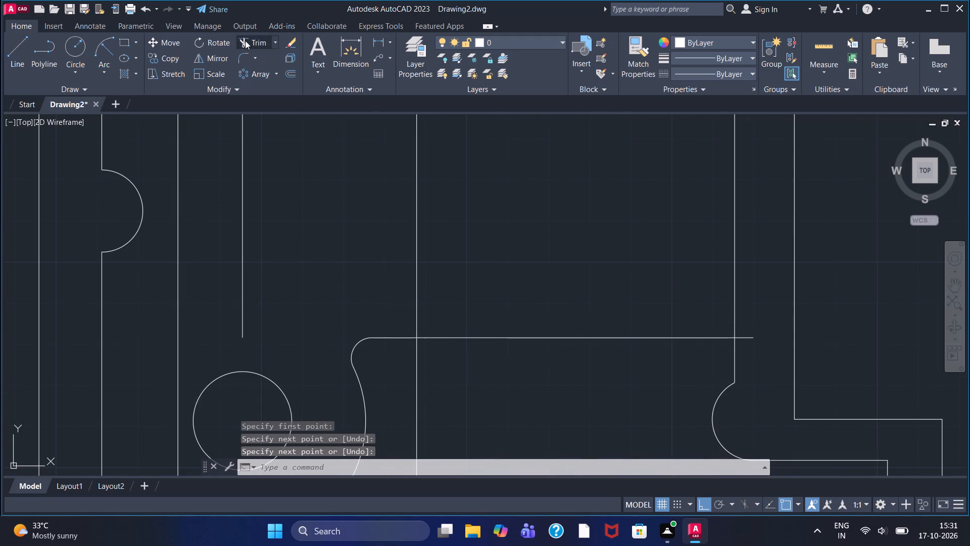
{"action": "left_click", "coordinate": [747, 337]}
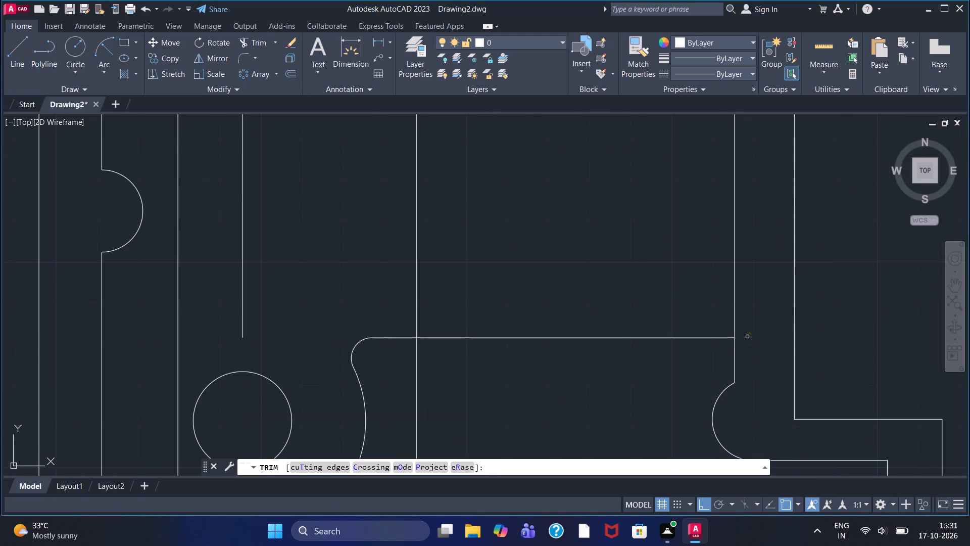
Draw a horizontal line between the two existing horizontals, from outside the right wall to left of the long vertical centre line.
{"action": "scroll", "coordinate": [700, 341], "scroll_direction": "down", "scroll_amount": 3}
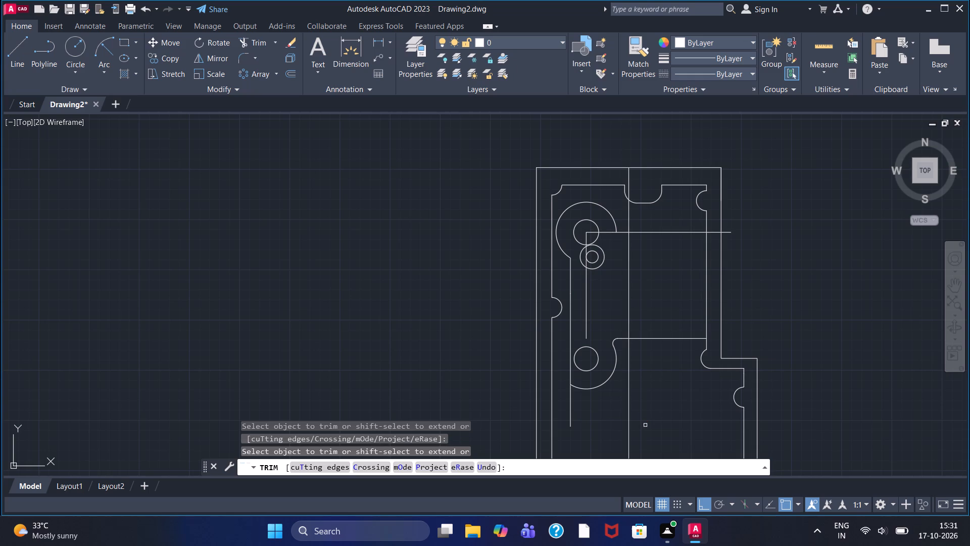
{"action": "scroll", "coordinate": [646, 425], "scroll_direction": "up", "scroll_amount": 1}
{"action": "scroll", "coordinate": [648, 424], "scroll_direction": "down", "scroll_amount": 1}
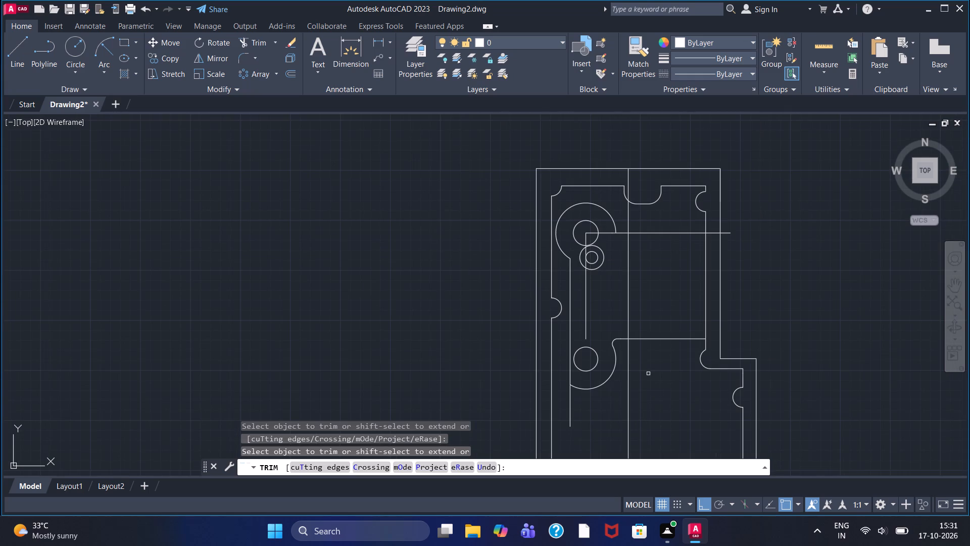
{"action": "scroll", "coordinate": [648, 374], "scroll_direction": "up", "scroll_amount": 1}
{"action": "scroll", "coordinate": [648, 374], "scroll_direction": "down", "scroll_amount": 1}
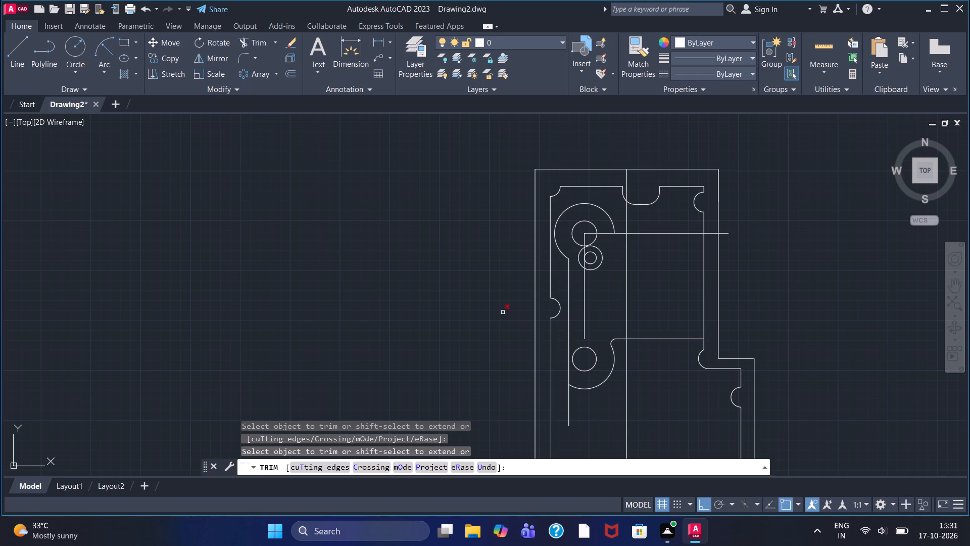
{"action": "left_click", "coordinate": [18, 49]}
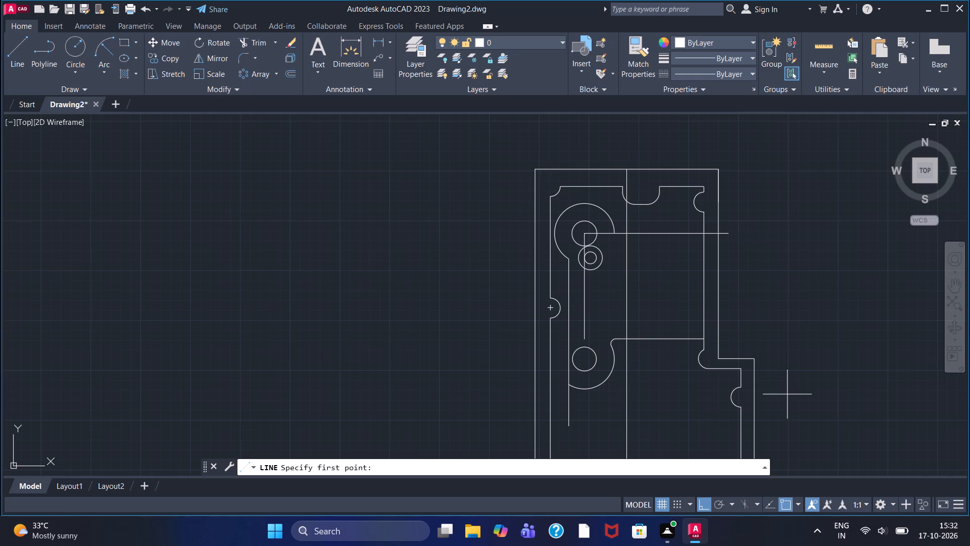
{"action": "left_click", "coordinate": [771, 292]}
{"action": "left_click", "coordinate": [603, 299]}
{"action": "right_click", "coordinate": [603, 298]}
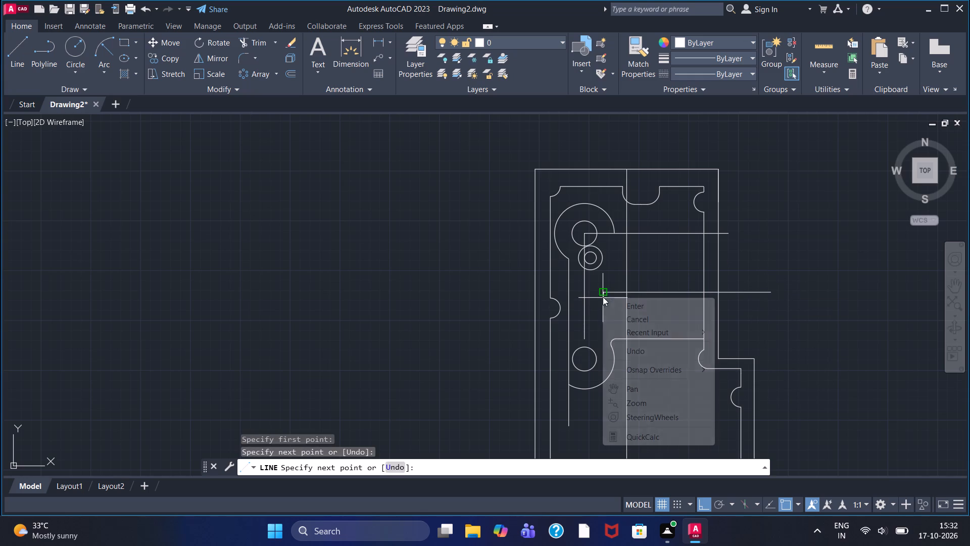
{"action": "left_click", "coordinate": [618, 302]}
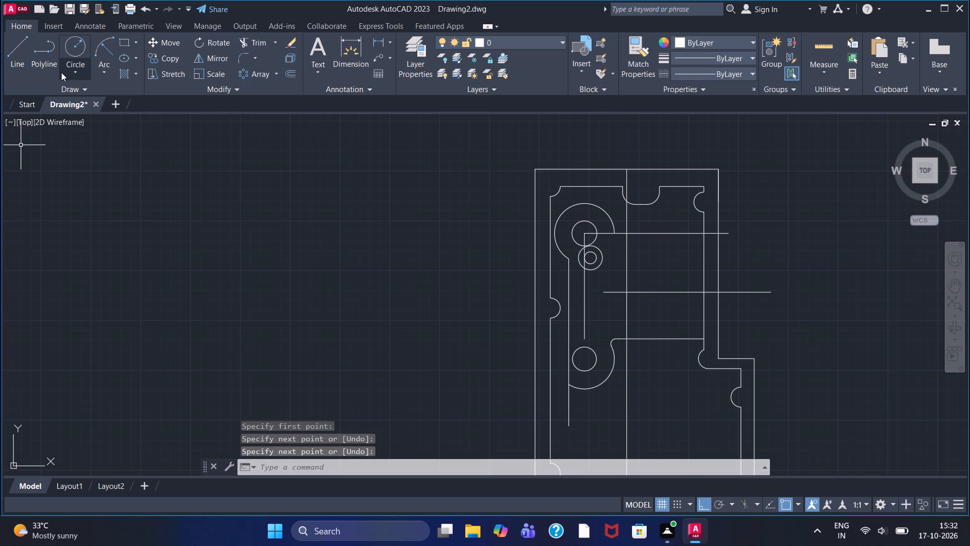
With Endpoint, Midpoint and Geometric Center snaps turned off, draw a circle about 65 in diameter where the new horizontal crosses the long vertical line.
{"action": "left_click", "coordinate": [66, 75]}
{"action": "left_click", "coordinate": [113, 121]}
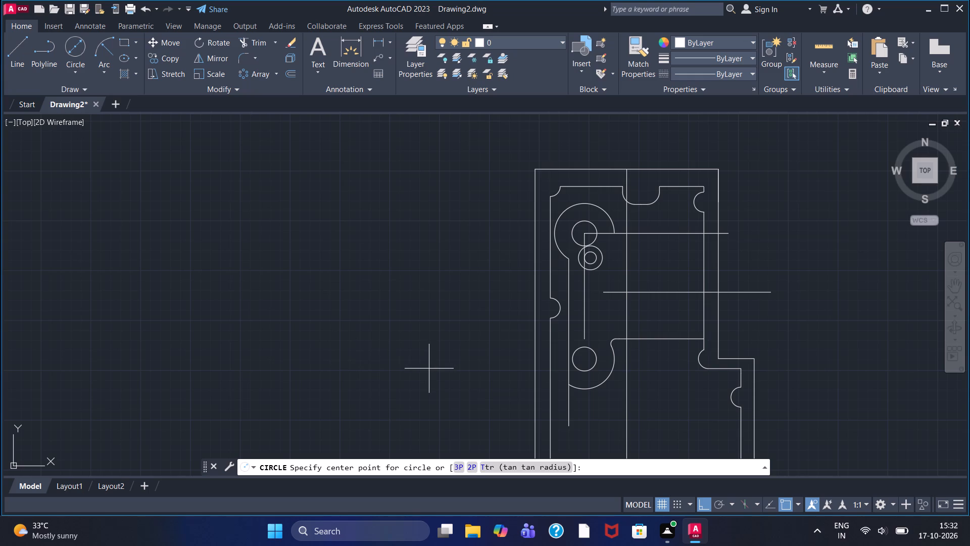
{"action": "scroll", "coordinate": [428, 360], "scroll_direction": "up", "scroll_amount": 2}
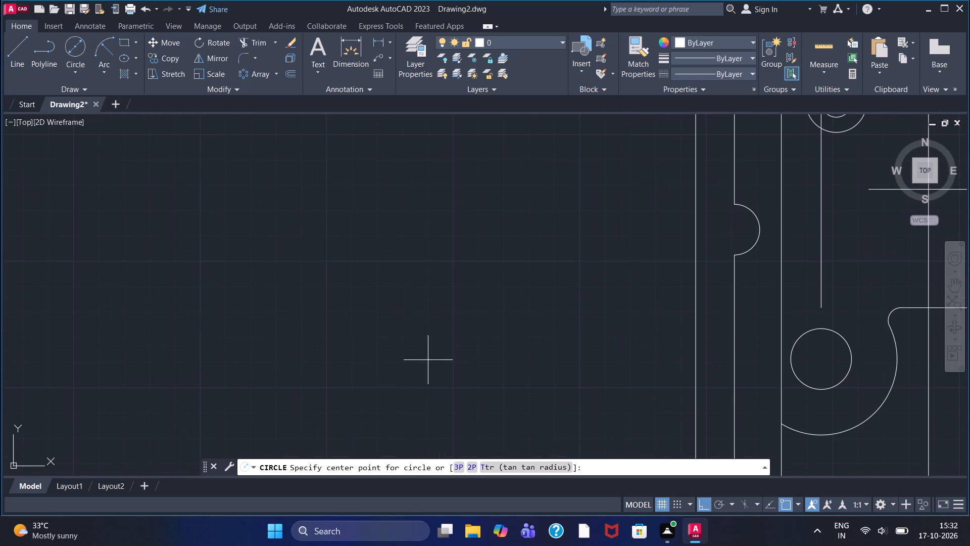
{"action": "scroll", "coordinate": [697, 272], "scroll_direction": "down", "scroll_amount": 2}
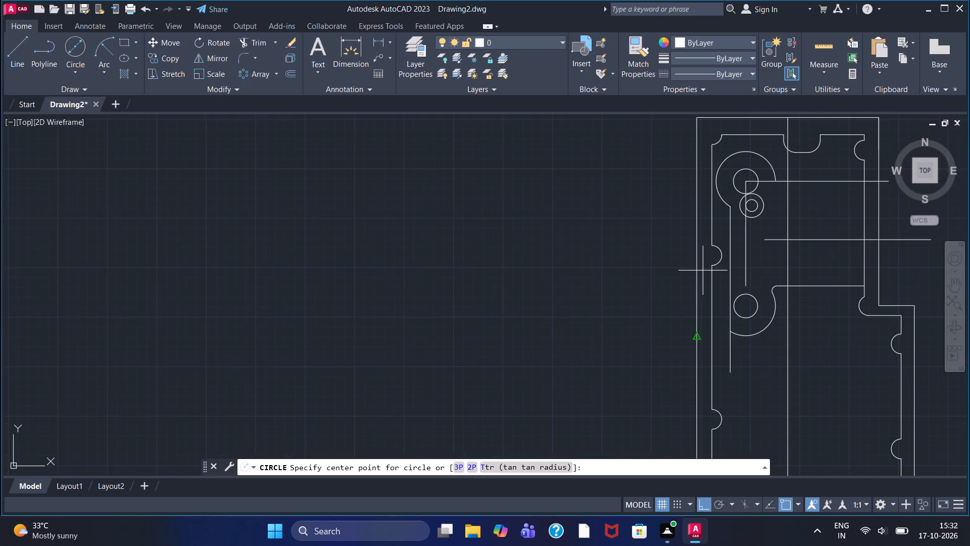
{"action": "scroll", "coordinate": [705, 269], "scroll_direction": "down", "scroll_amount": 1}
{"action": "scroll", "coordinate": [778, 260], "scroll_direction": "up", "scroll_amount": 2}
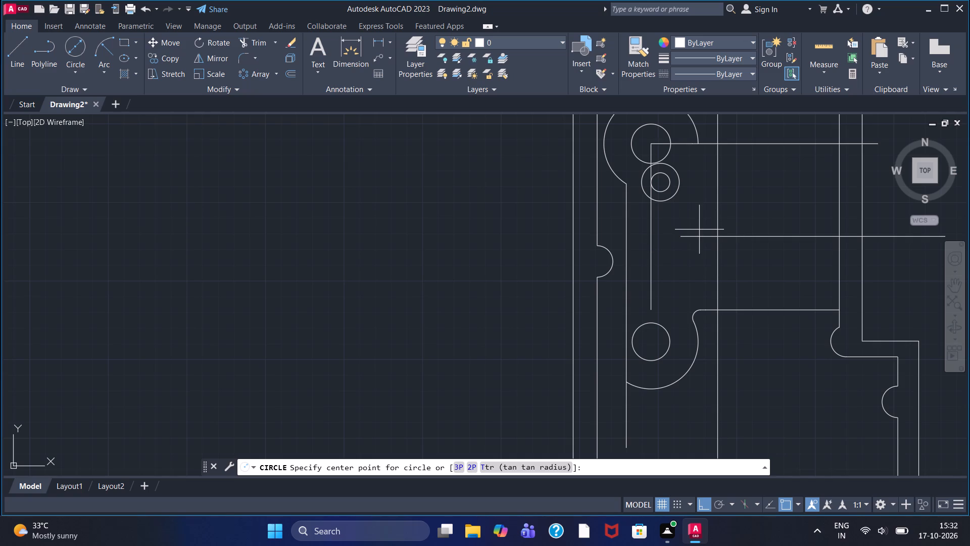
{"action": "scroll", "coordinate": [690, 235], "scroll_direction": "down", "scroll_amount": 1}
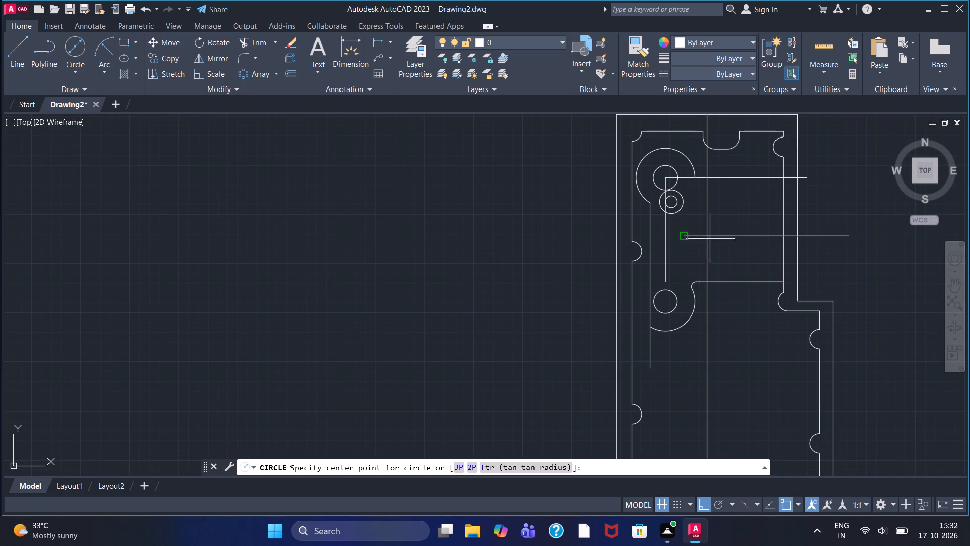
{"action": "left_click", "coordinate": [797, 503]}
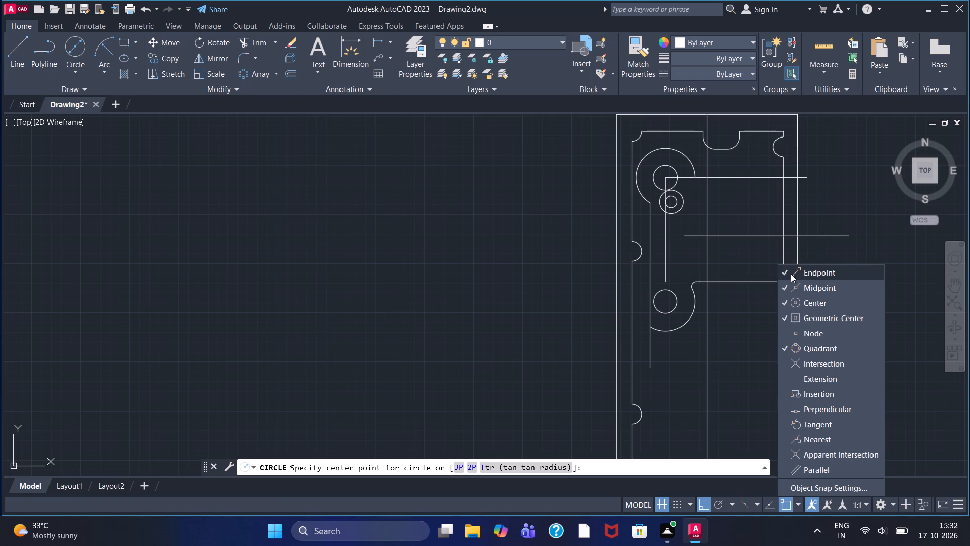
{"action": "left_click", "coordinate": [791, 274]}
{"action": "left_click", "coordinate": [798, 285]}
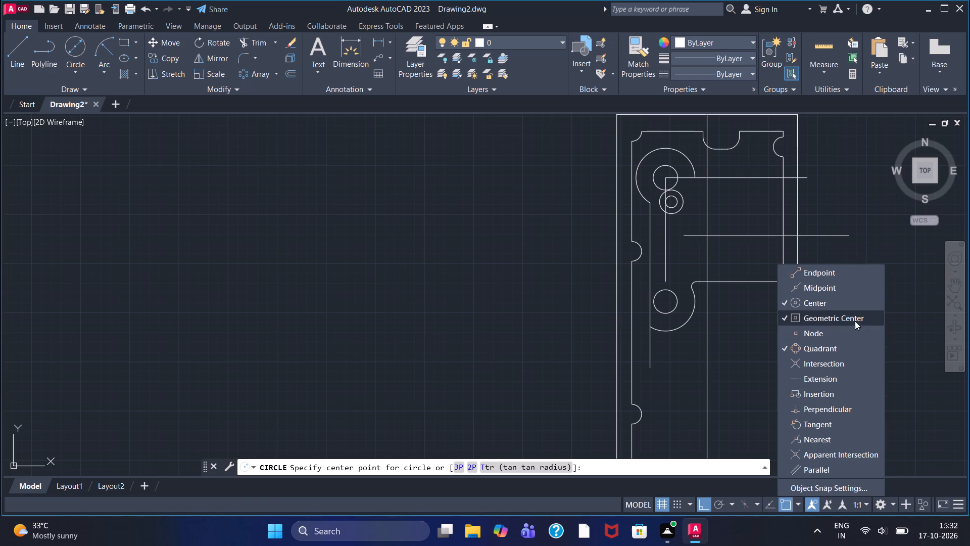
{"action": "left_click", "coordinate": [854, 318]}
{"action": "left_click", "coordinate": [893, 250]}
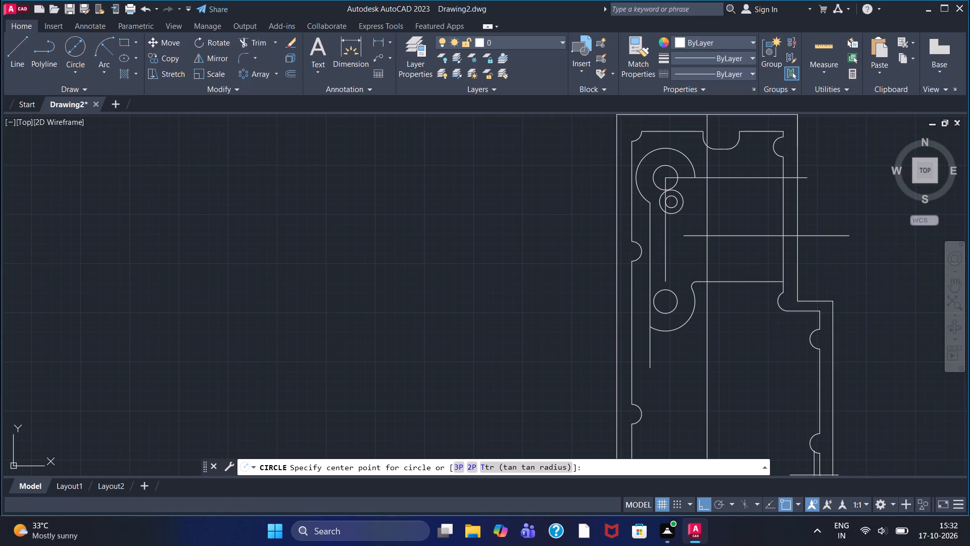
{"action": "left_click", "coordinate": [707, 236]}
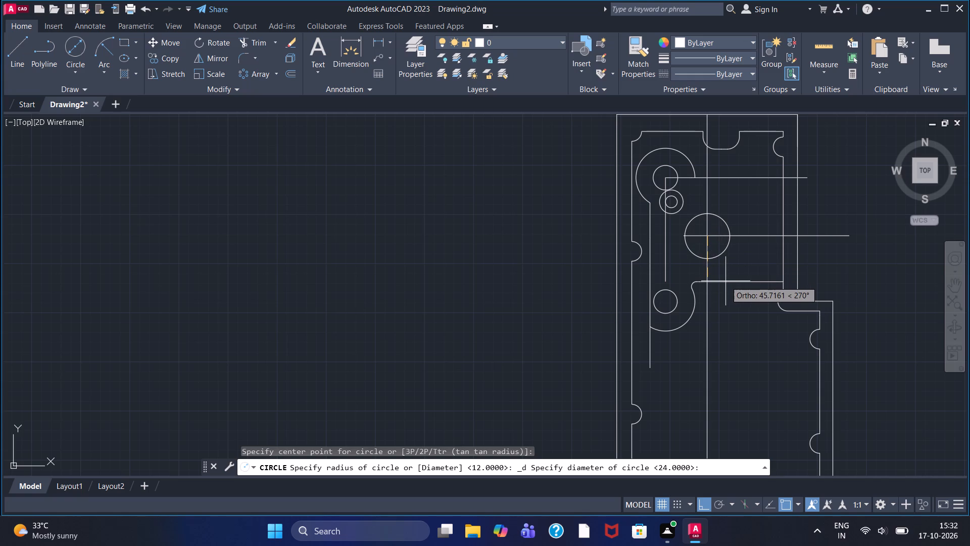
{"action": "left_click", "coordinate": [751, 300]}
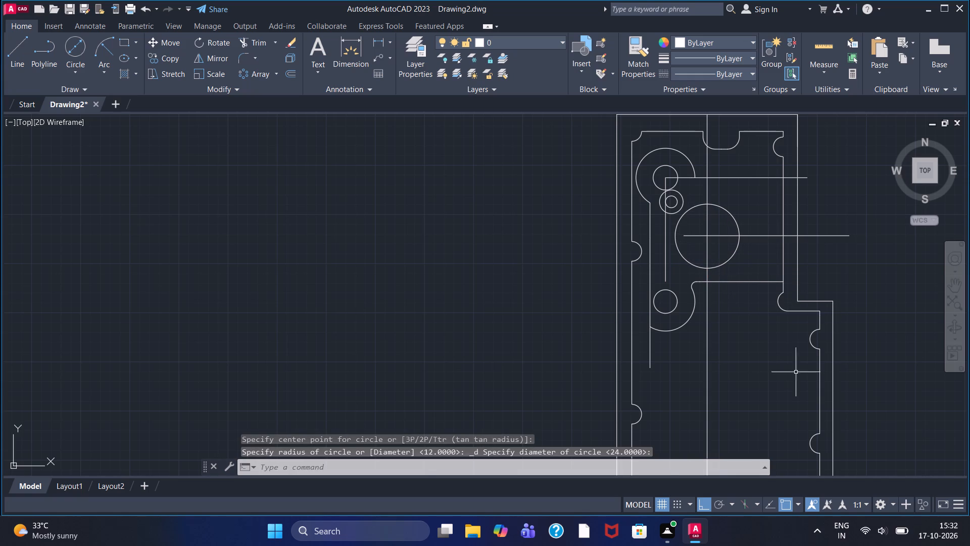
Draw a concentric circle about 49 in diameter inside the large circle.
{"action": "left_click", "coordinate": [799, 507]}
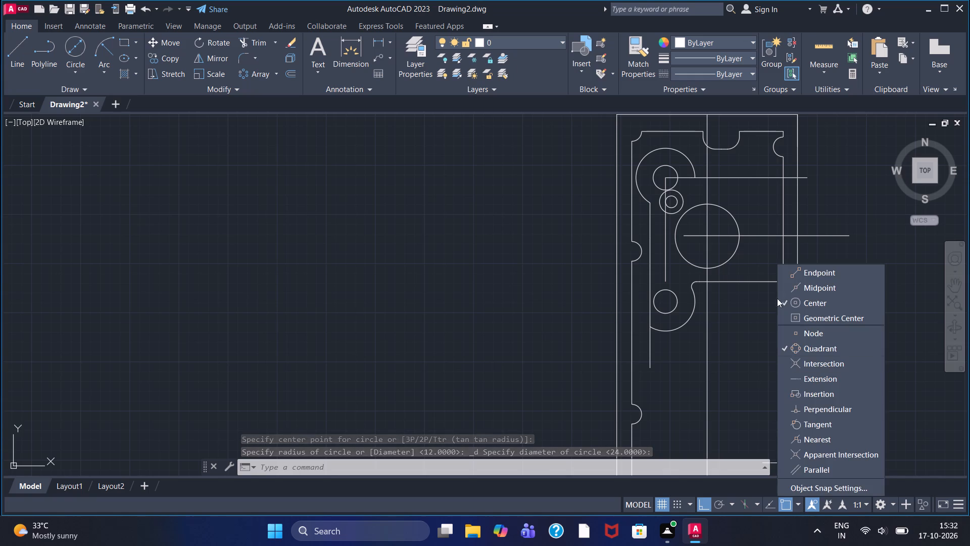
{"action": "left_click", "coordinate": [72, 49]}
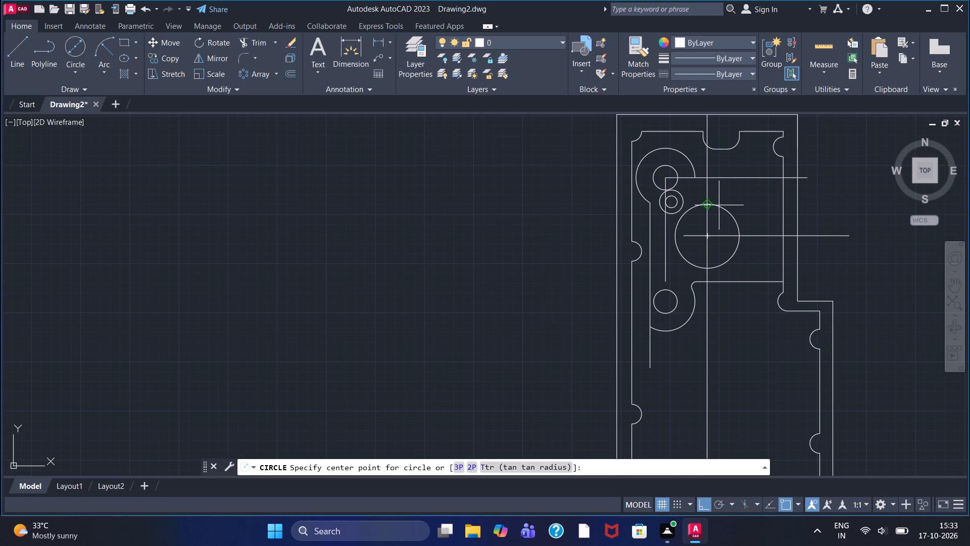
{"action": "left_click", "coordinate": [708, 237]}
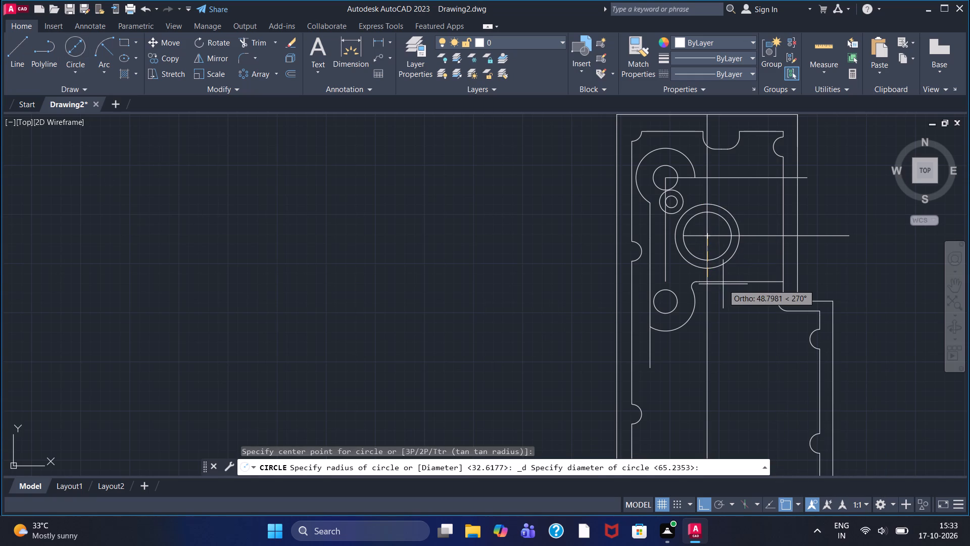
{"action": "left_click", "coordinate": [724, 285]}
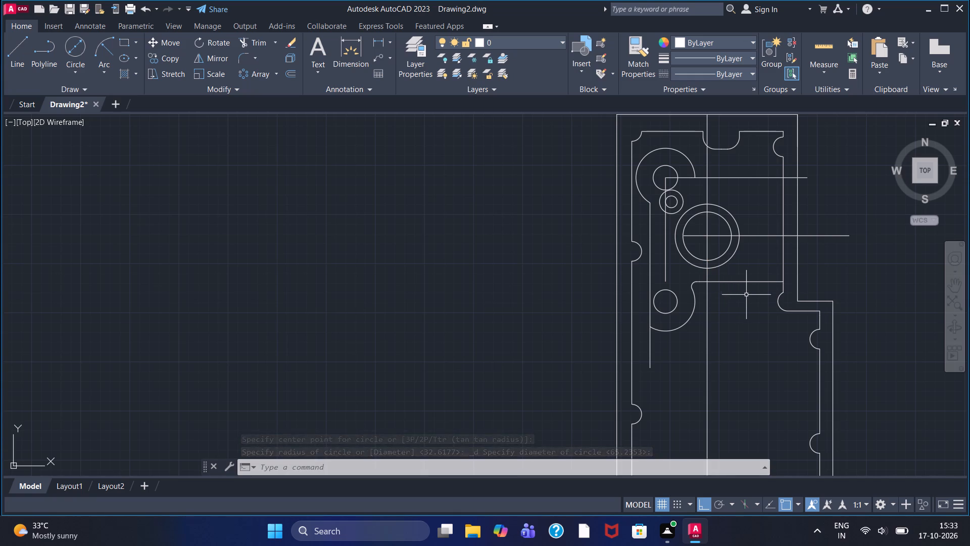
Draw two concentric circles, about 22 and 11 in diameter, in the corner between the right wall and the lower horizontal wall.
{"action": "left_click", "coordinate": [65, 41]}
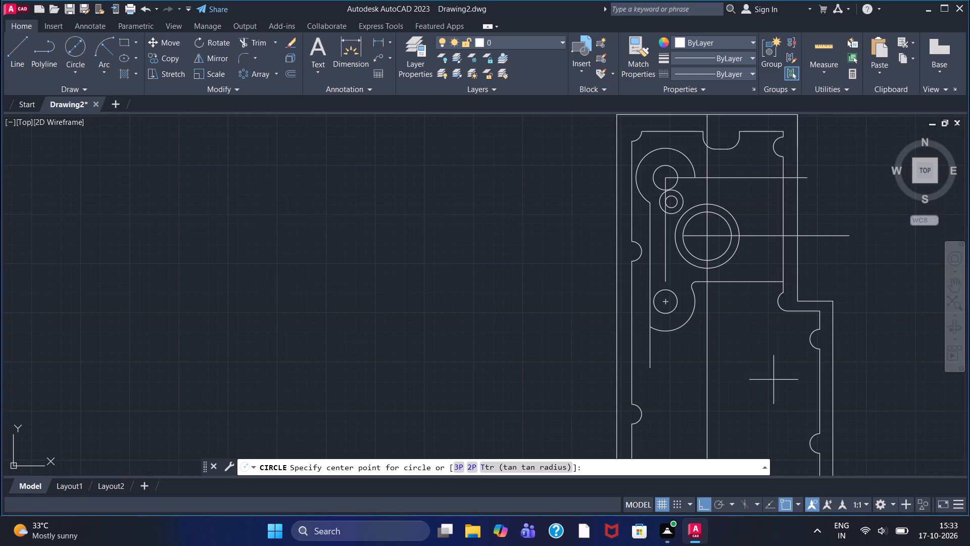
{"action": "left_click", "coordinate": [771, 268]}
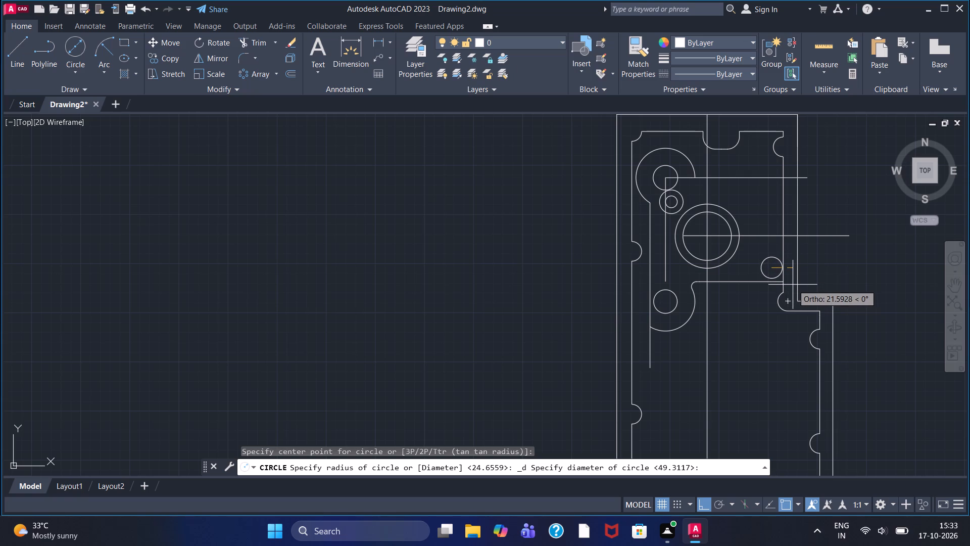
{"action": "left_click", "coordinate": [793, 285]}
{"action": "scroll", "coordinate": [770, 264], "scroll_direction": "up", "scroll_amount": 2}
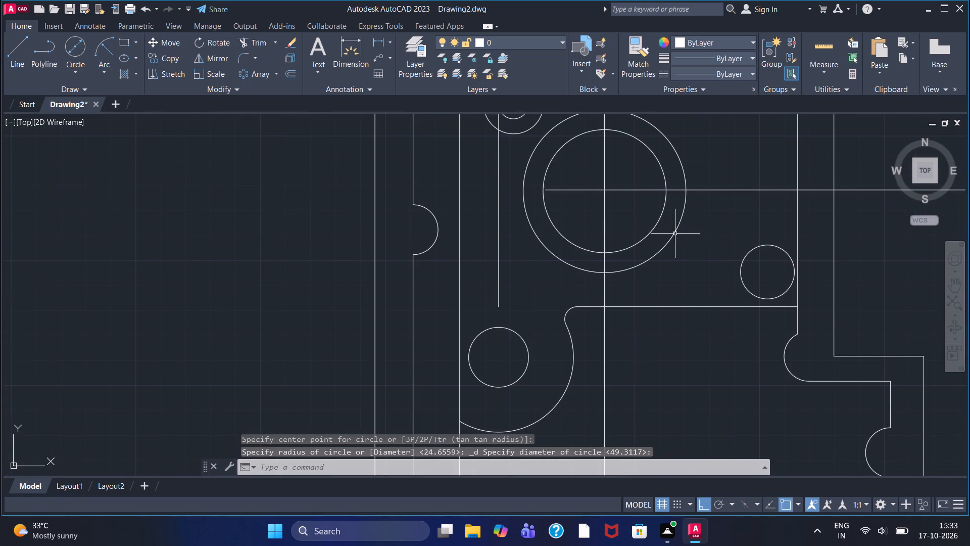
{"action": "left_click", "coordinate": [72, 47]}
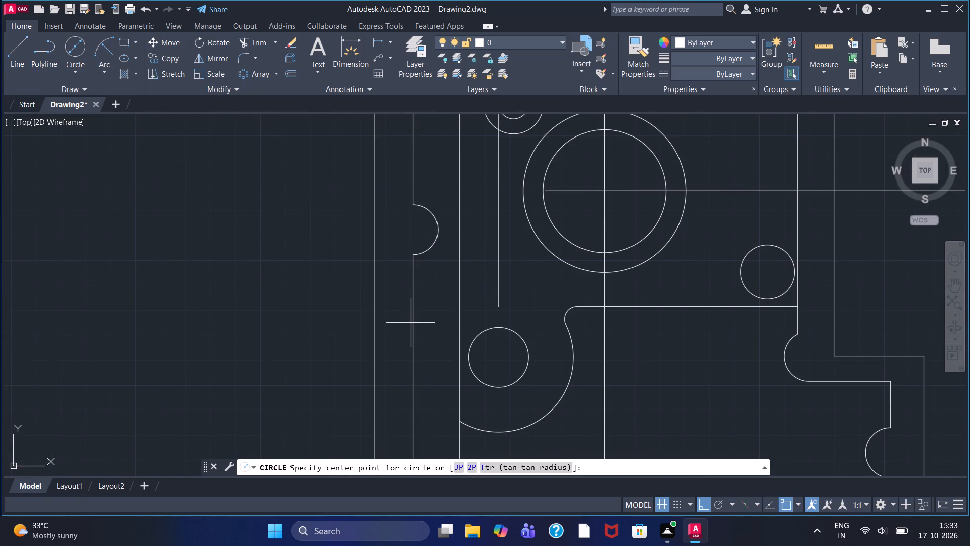
{"action": "left_click", "coordinate": [767, 274]}
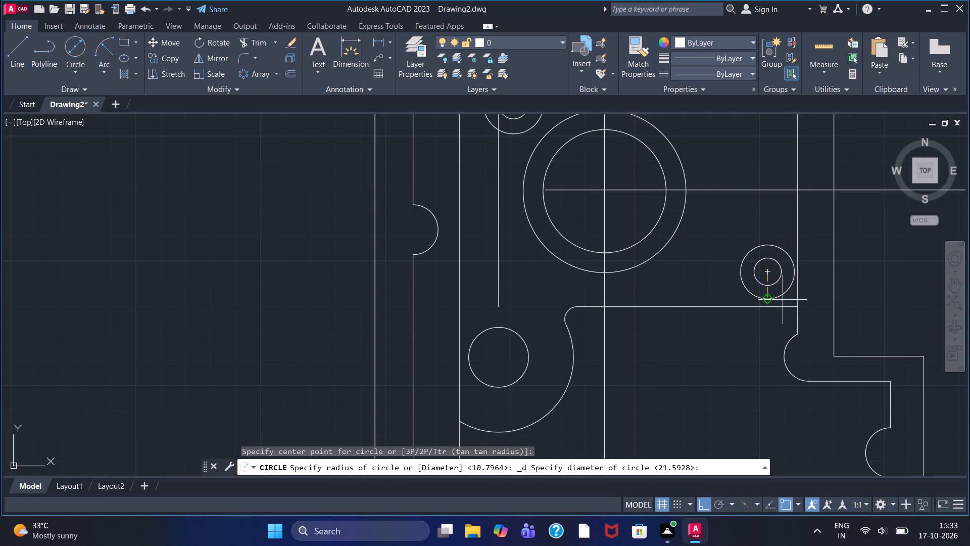
{"action": "left_click", "coordinate": [784, 301]}
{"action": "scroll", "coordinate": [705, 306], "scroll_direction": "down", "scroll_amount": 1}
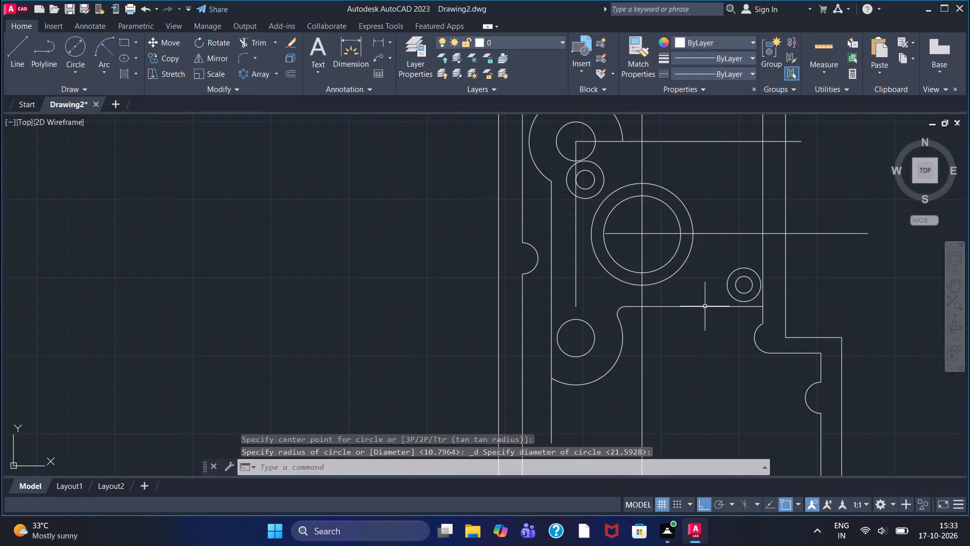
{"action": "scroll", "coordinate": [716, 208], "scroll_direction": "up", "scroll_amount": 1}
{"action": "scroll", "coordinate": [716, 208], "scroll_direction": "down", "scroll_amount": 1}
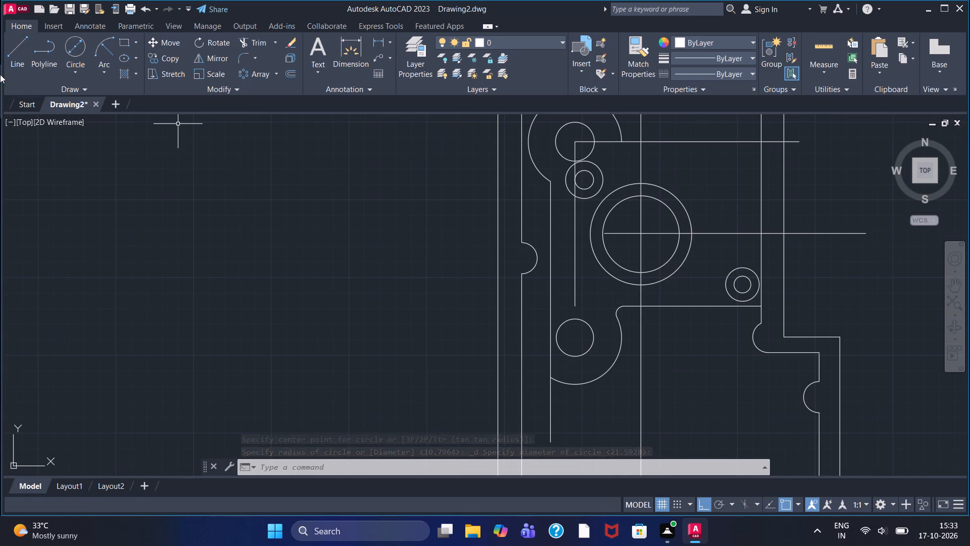
Draw a vertical line about 76 long upward from the centre of the concentric circles in the lower corner by the right wall.
{"action": "left_click", "coordinate": [11, 53]}
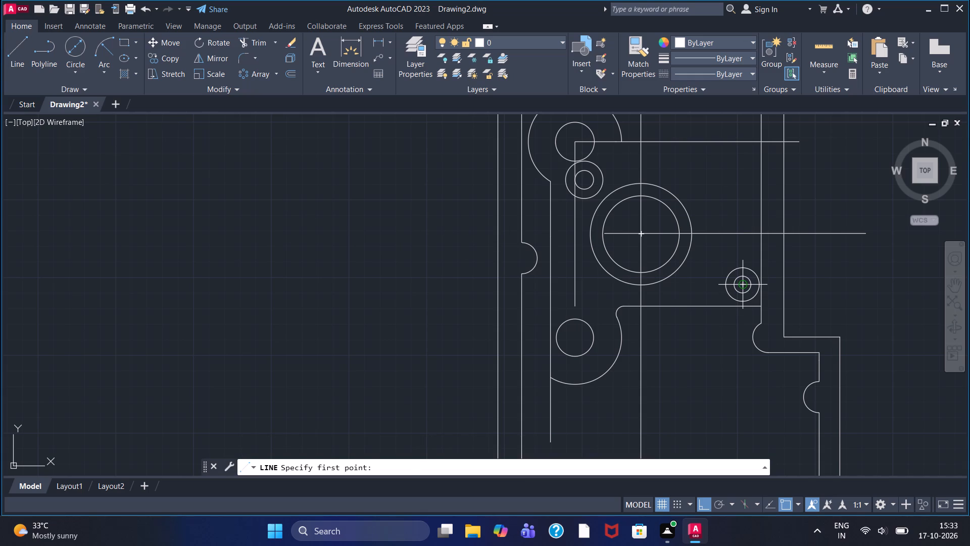
{"action": "double_click", "coordinate": [744, 285]}
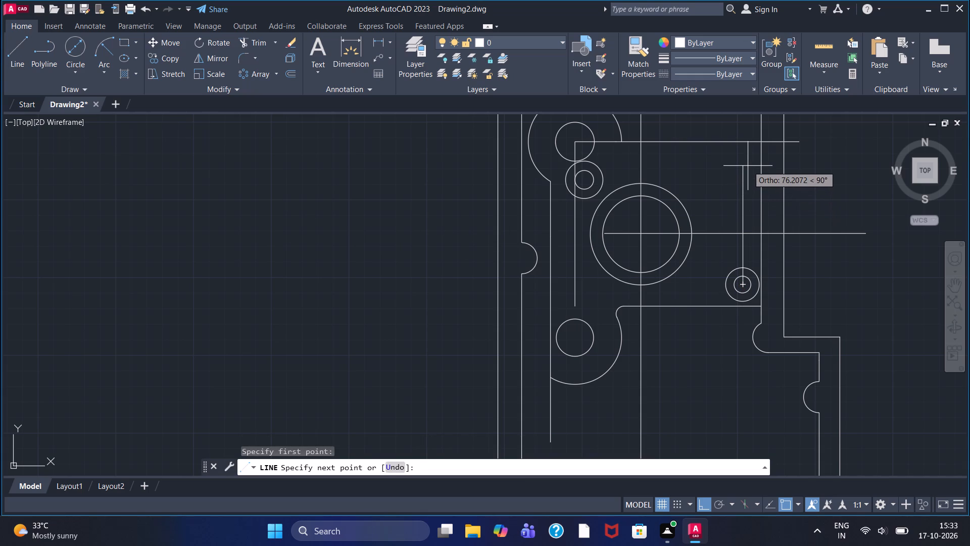
{"action": "left_click", "coordinate": [748, 166]}
{"action": "right_click", "coordinate": [749, 165]}
{"action": "left_click", "coordinate": [762, 171]}
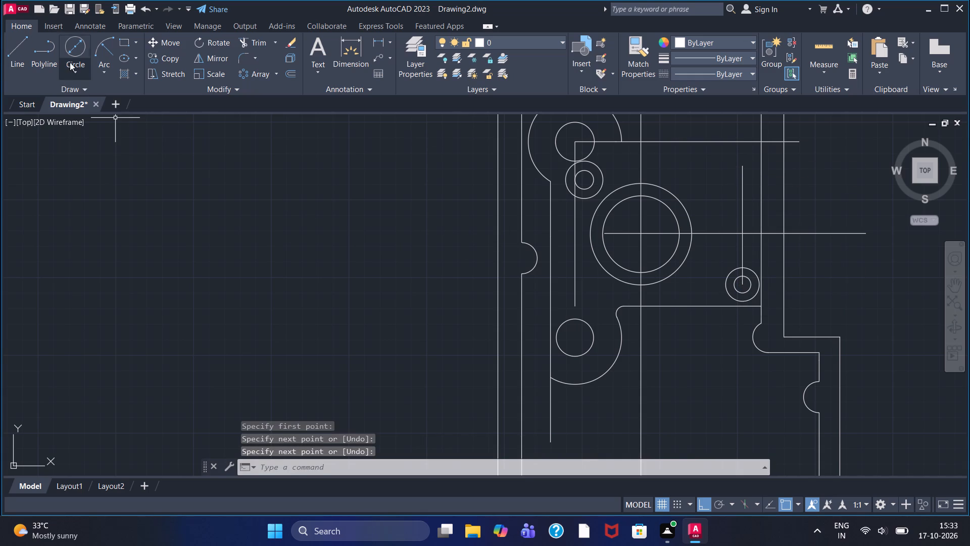
Turn on the Midpoint and Endpoint object snaps for placing a circle.
{"action": "left_click", "coordinate": [76, 44]}
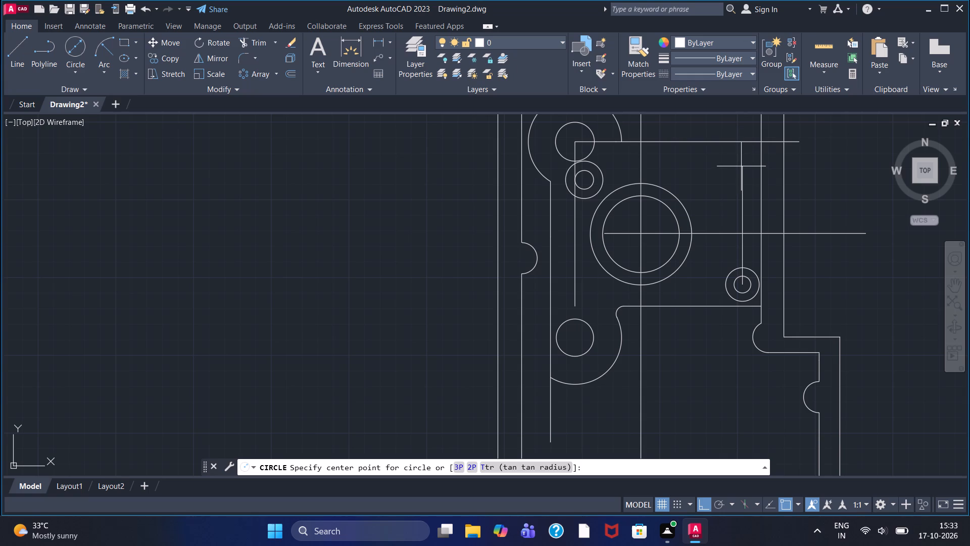
{"action": "left_click", "coordinate": [799, 503]}
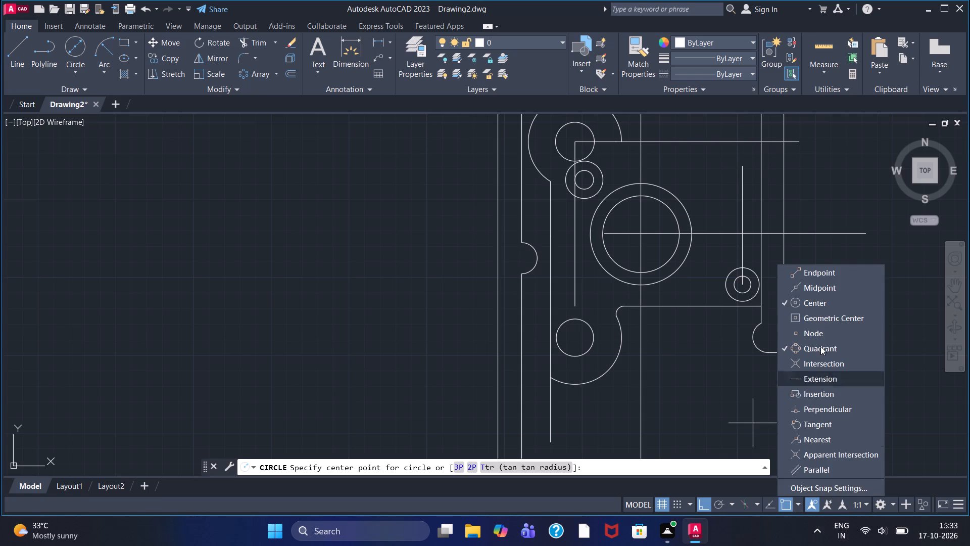
{"action": "left_click", "coordinate": [827, 290]}
{"action": "left_click", "coordinate": [822, 276]}
{"action": "left_click", "coordinate": [849, 172]}
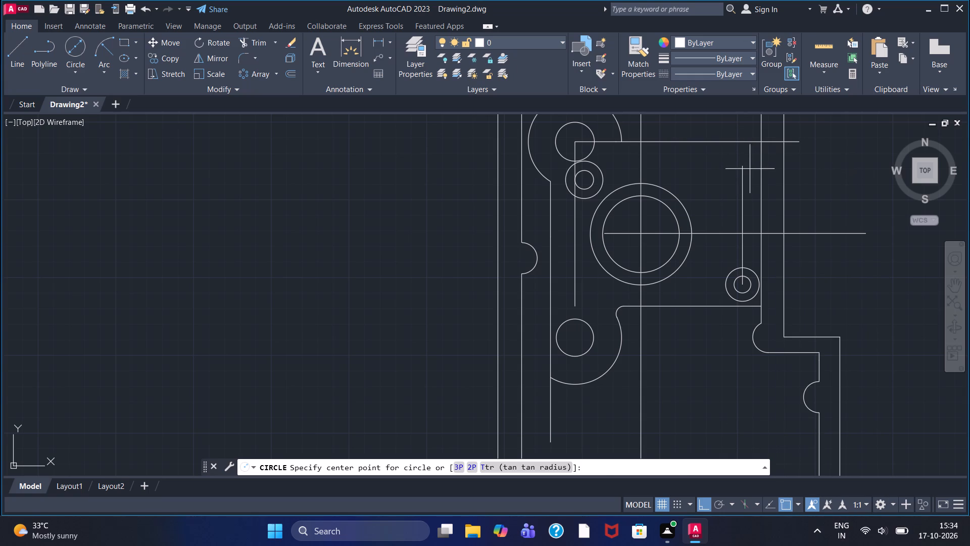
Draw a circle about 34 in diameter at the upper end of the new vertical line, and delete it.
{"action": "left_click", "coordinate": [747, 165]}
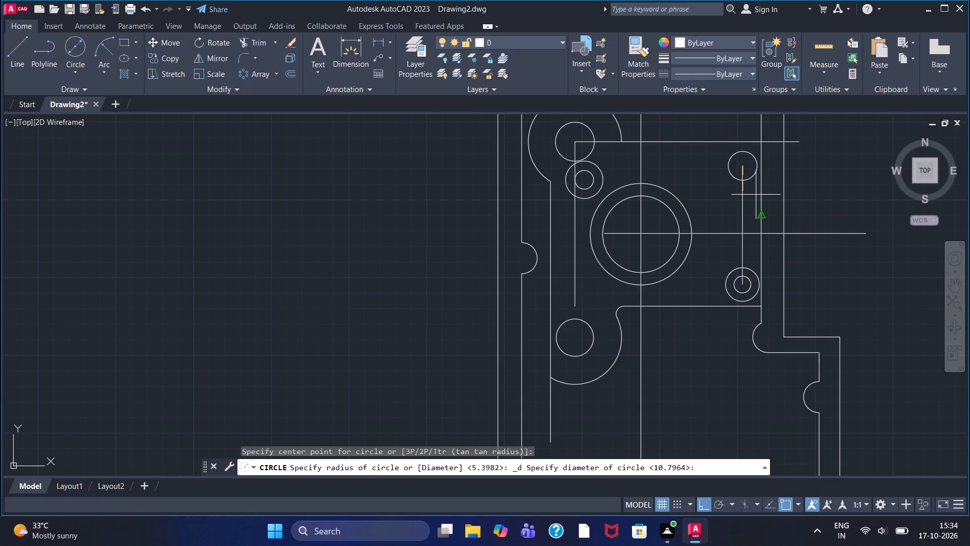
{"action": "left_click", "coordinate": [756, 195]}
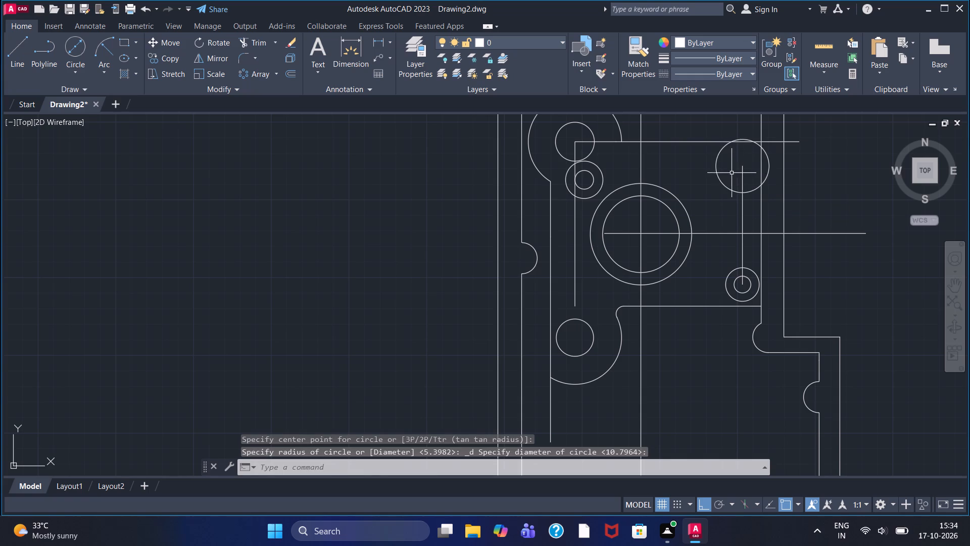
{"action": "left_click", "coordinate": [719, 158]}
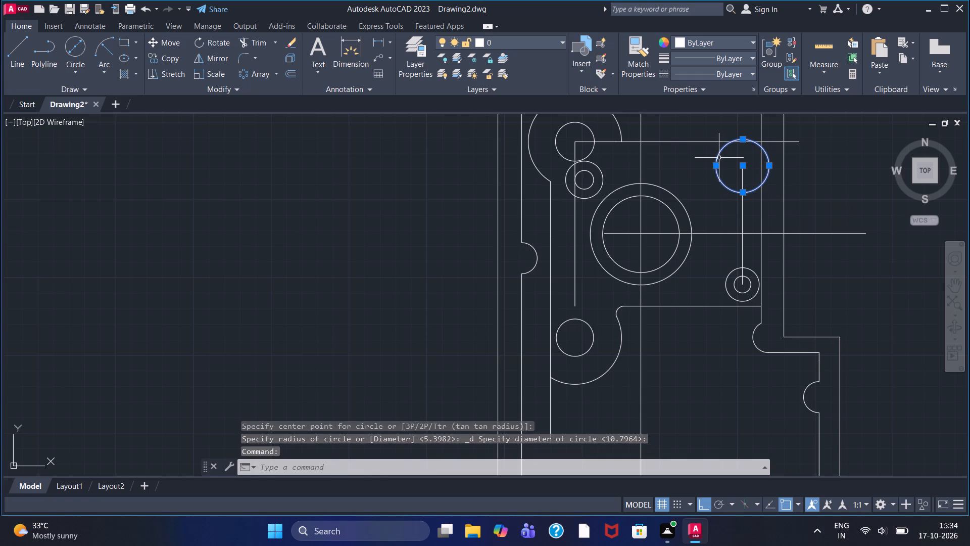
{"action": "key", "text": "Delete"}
Draw two concentric circles, about 19 and 10 in diameter, centred on the upper end of the new vertical line.
{"action": "left_click", "coordinate": [71, 45]}
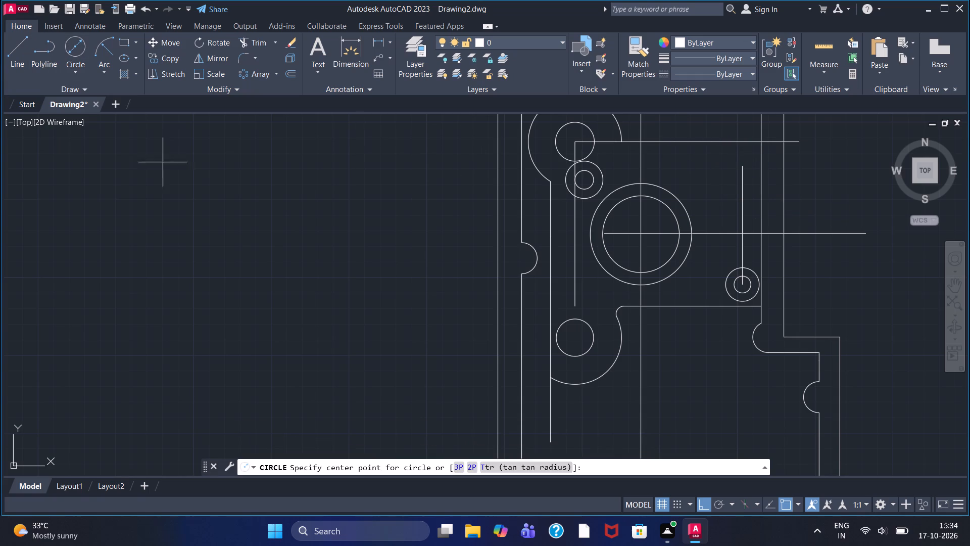
{"action": "left_click", "coordinate": [742, 167]}
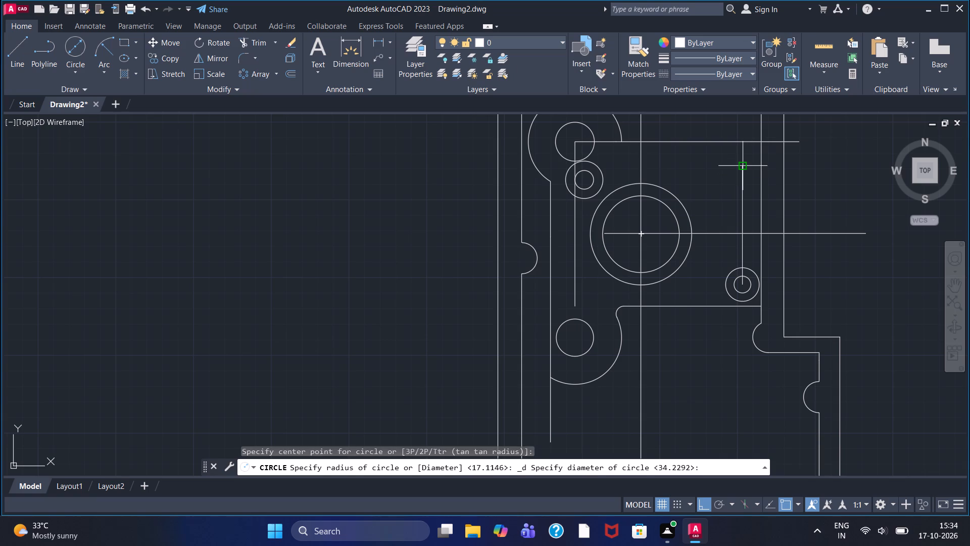
{"action": "left_click", "coordinate": [713, 153]}
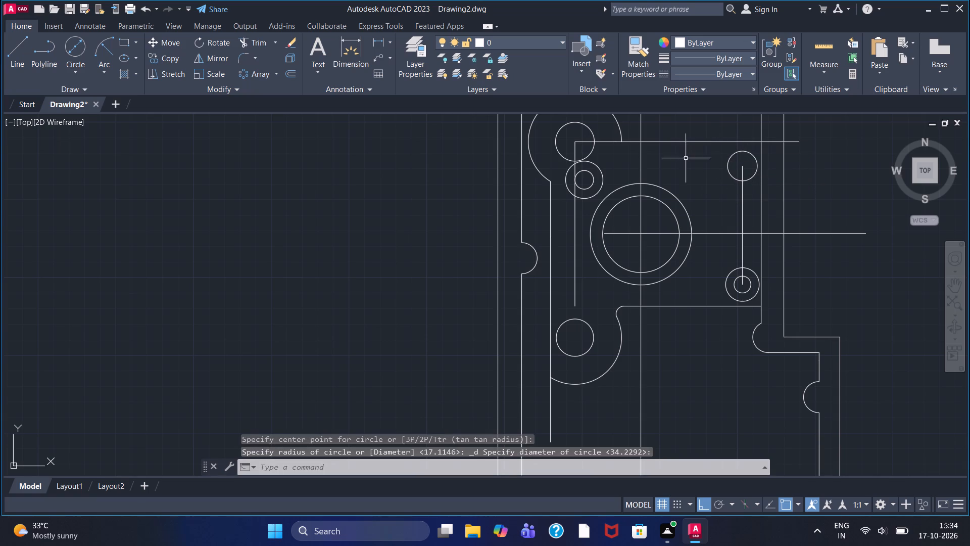
{"action": "left_click", "coordinate": [74, 42]}
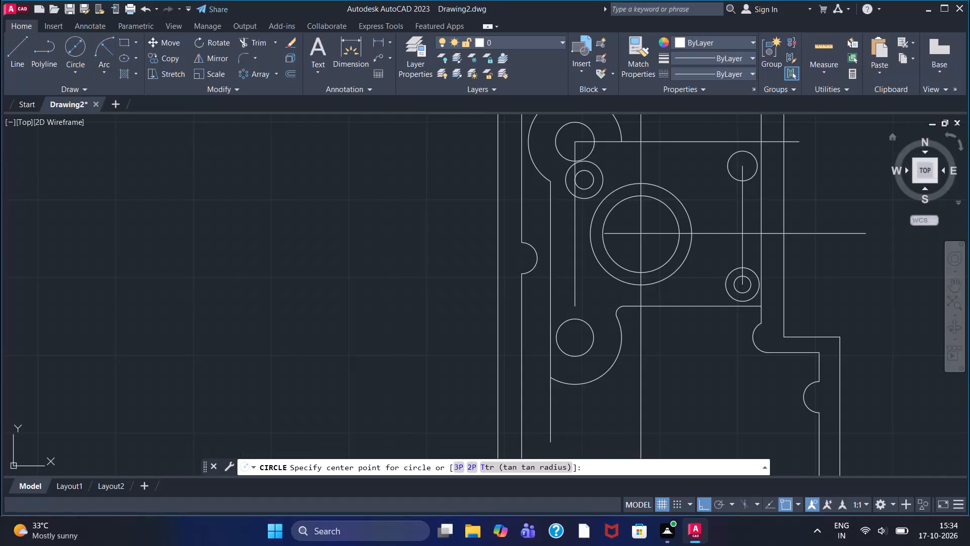
{"action": "left_click", "coordinate": [743, 166]}
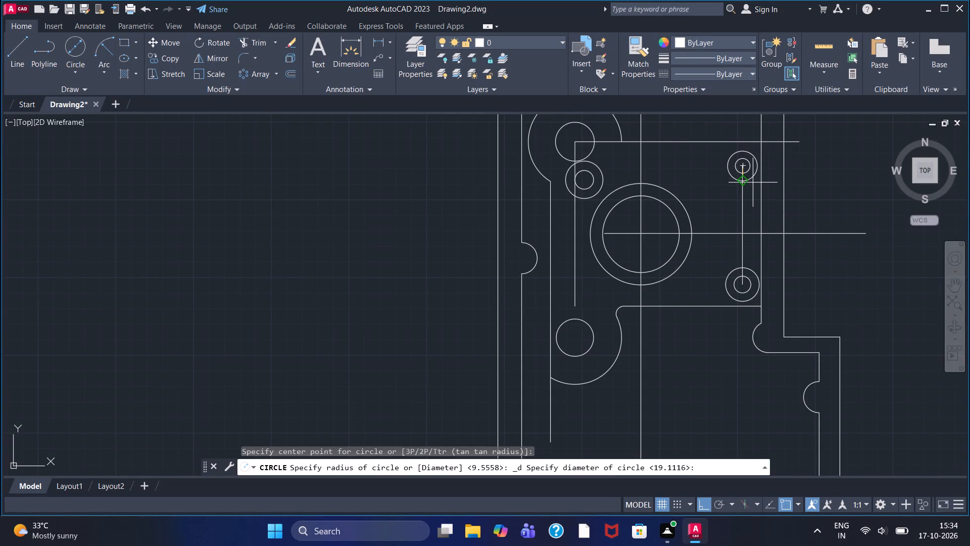
{"action": "left_click", "coordinate": [753, 183]}
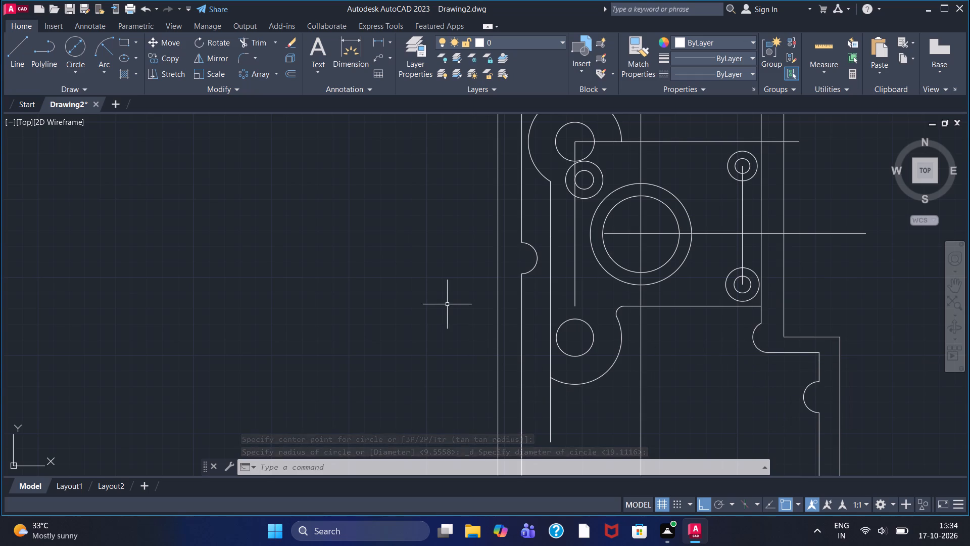
Draw two concentric circles, about 11 and 15 in diameter, beside the inner left wall just above the lower round boss.
{"action": "left_click", "coordinate": [70, 43]}
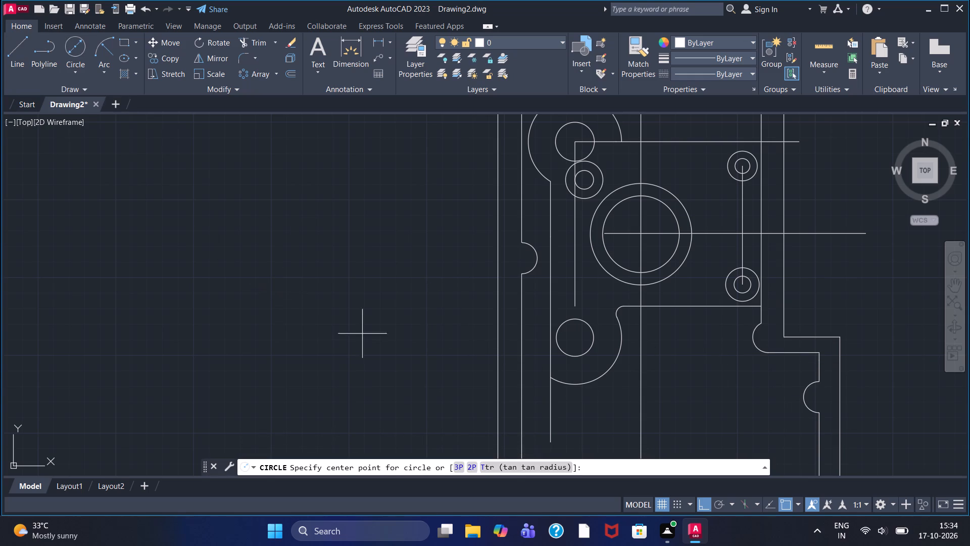
{"action": "left_click", "coordinate": [564, 294]}
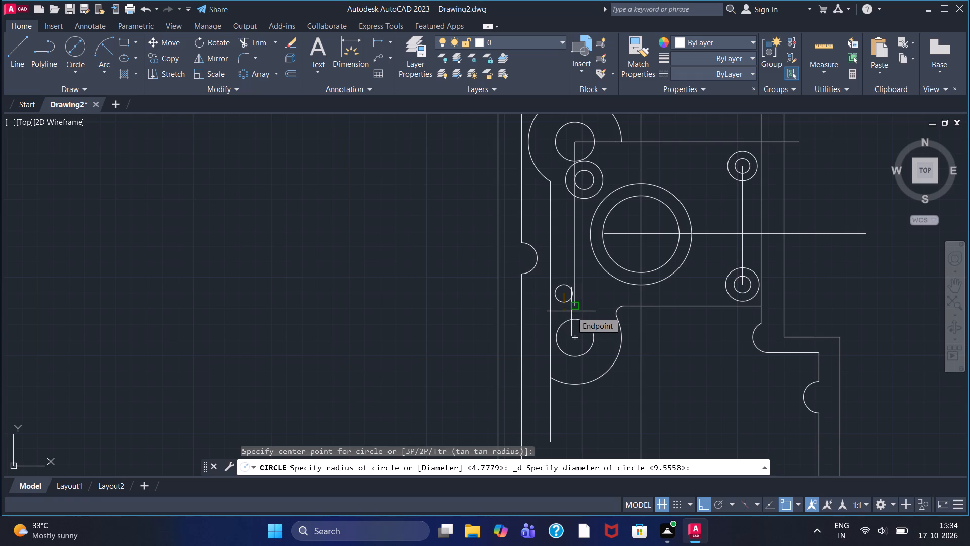
{"action": "left_click", "coordinate": [571, 311]}
{"action": "right_click", "coordinate": [560, 298]}
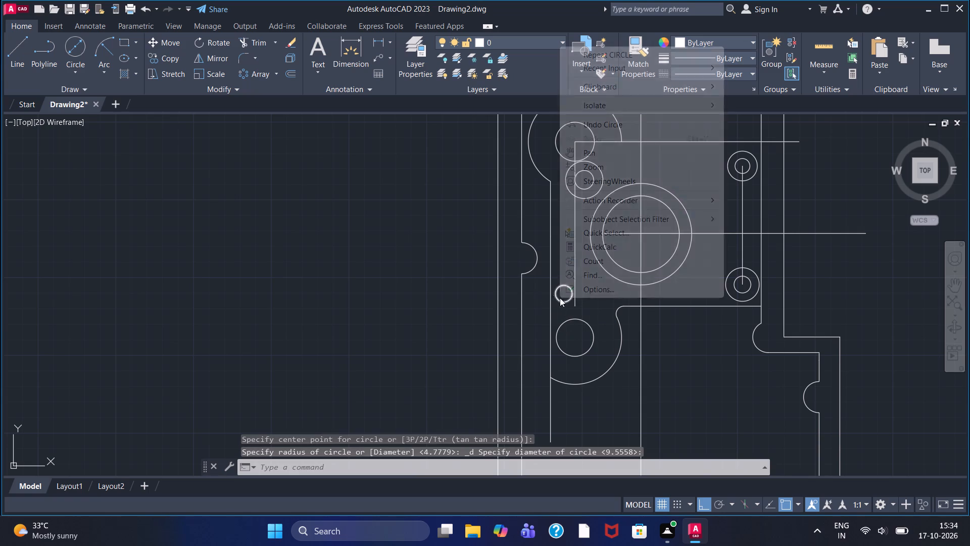
{"action": "left_click", "coordinate": [599, 55]}
{"action": "scroll", "coordinate": [553, 266], "scroll_direction": "up", "scroll_amount": 2}
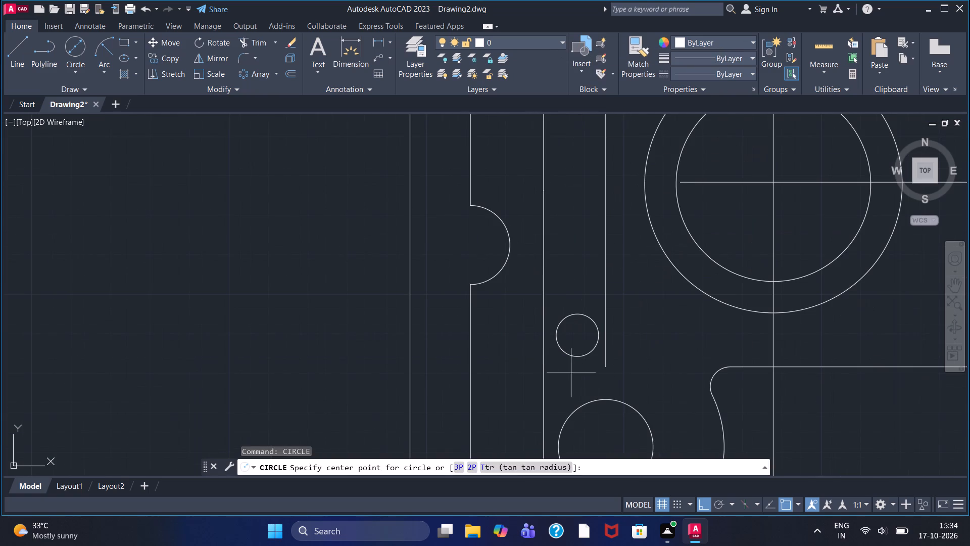
{"action": "left_click", "coordinate": [577, 336]}
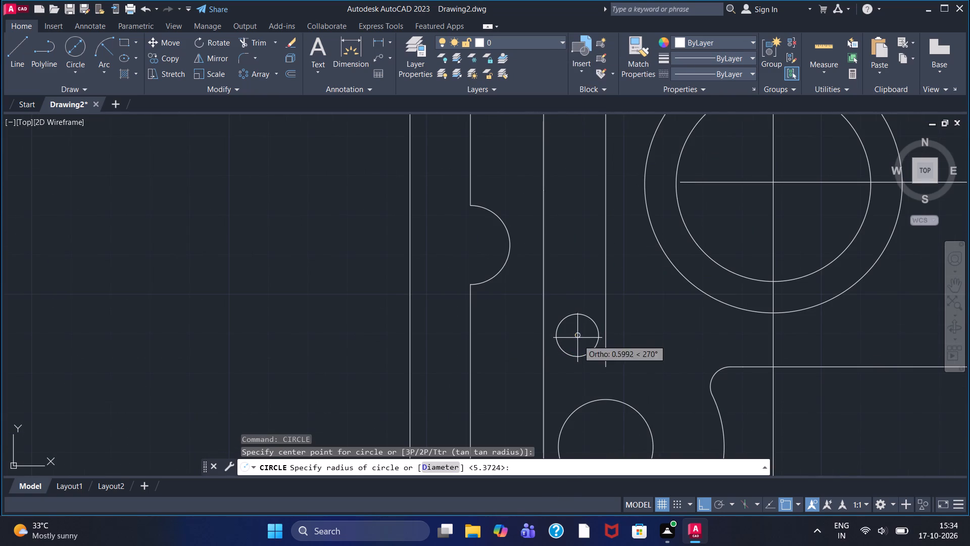
{"action": "left_click", "coordinate": [586, 365]}
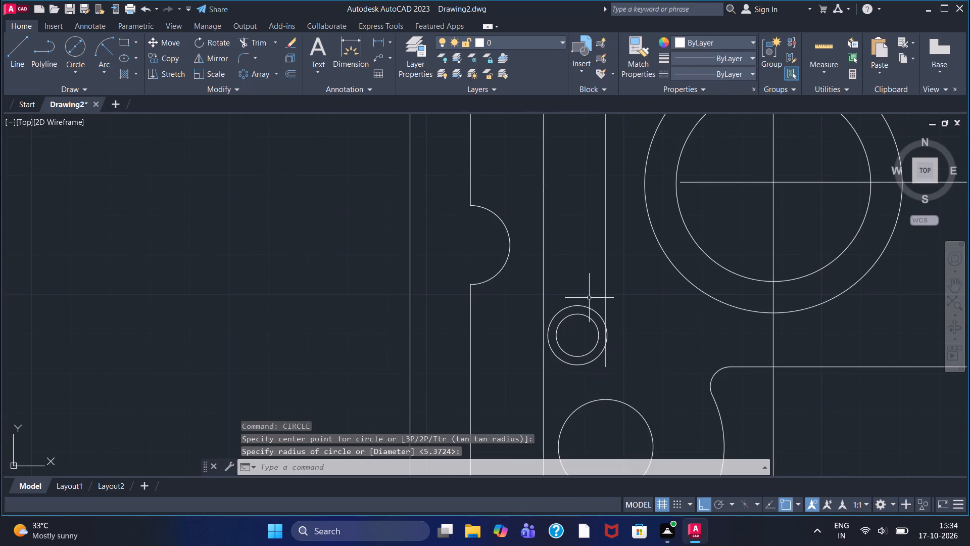
Delete the vertical construction line running down from the centre of the upper left boss.
{"action": "left_click", "coordinate": [607, 277]}
{"action": "key", "text": "Delete"}
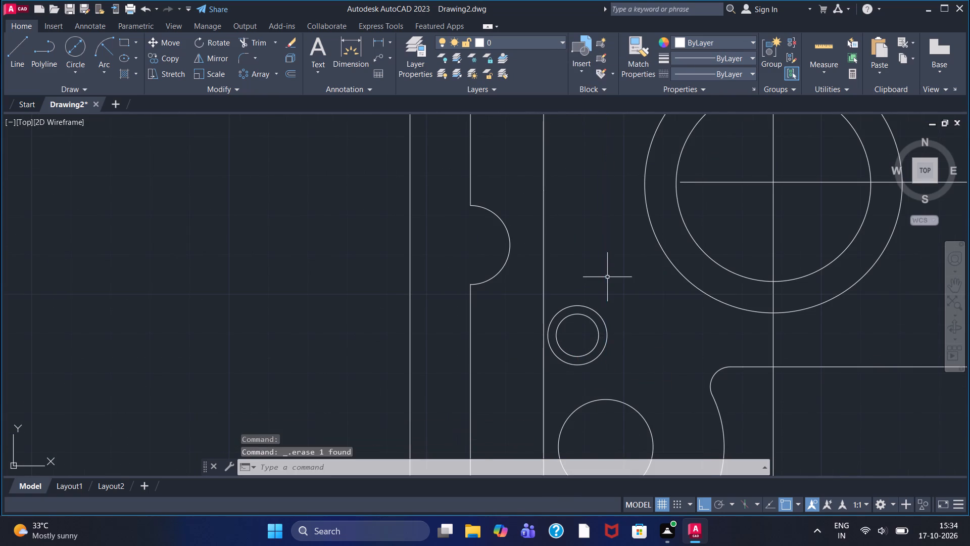
Trim the part of the inner left wall line that extends below the large arc around the lower boss.
{"action": "scroll", "coordinate": [607, 277], "scroll_direction": "down", "scroll_amount": 2}
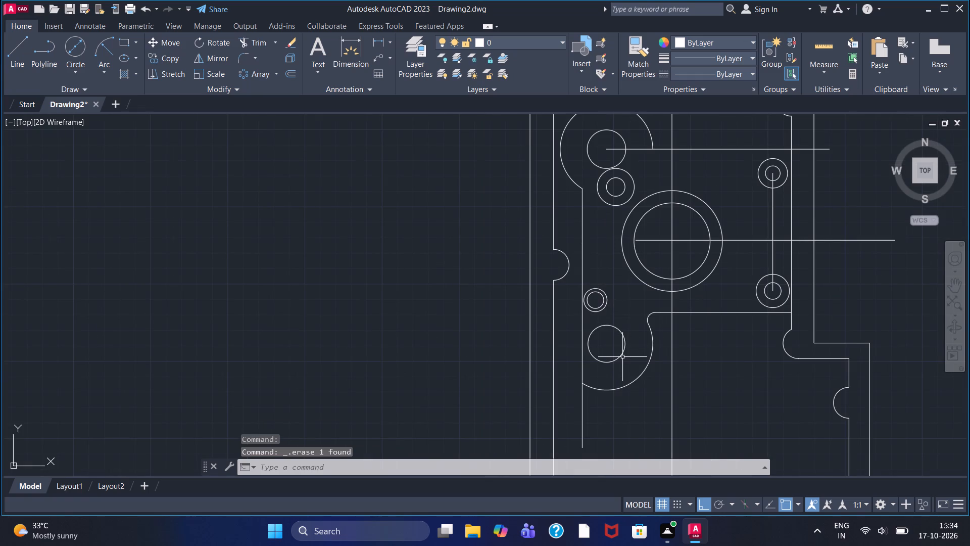
{"action": "scroll", "coordinate": [623, 356], "scroll_direction": "down", "scroll_amount": 1}
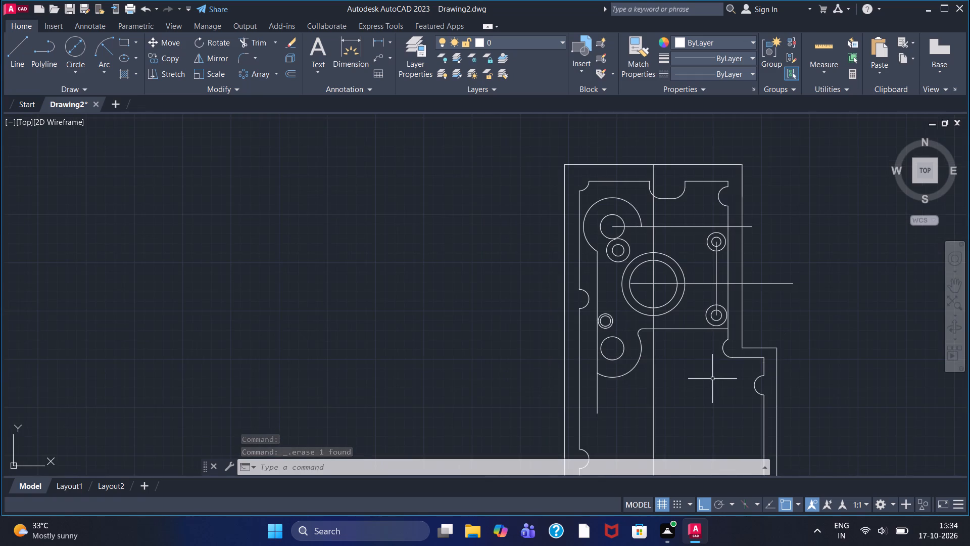
{"action": "middle_click_drag", "start_coordinate": [710, 378], "coordinate": [667, 297]}
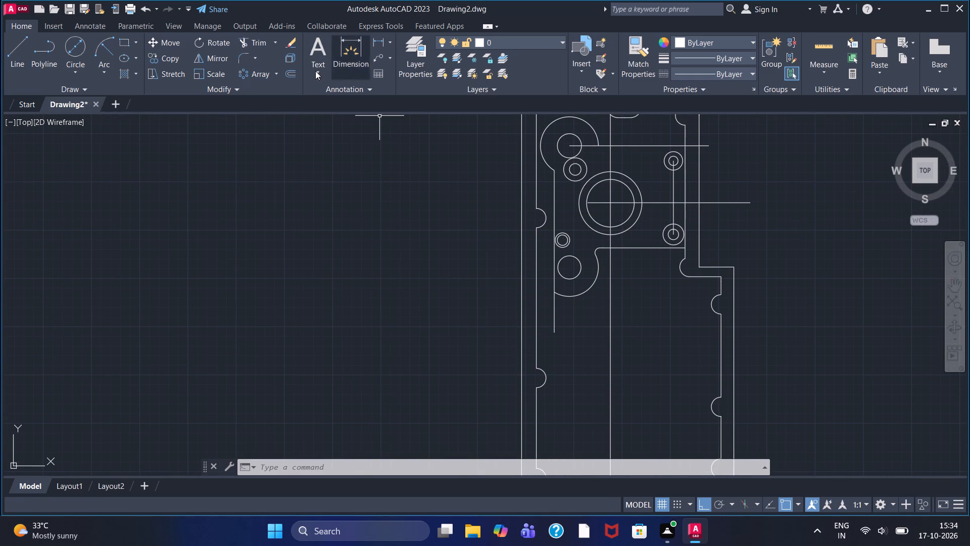
{"action": "left_click", "coordinate": [248, 43]}
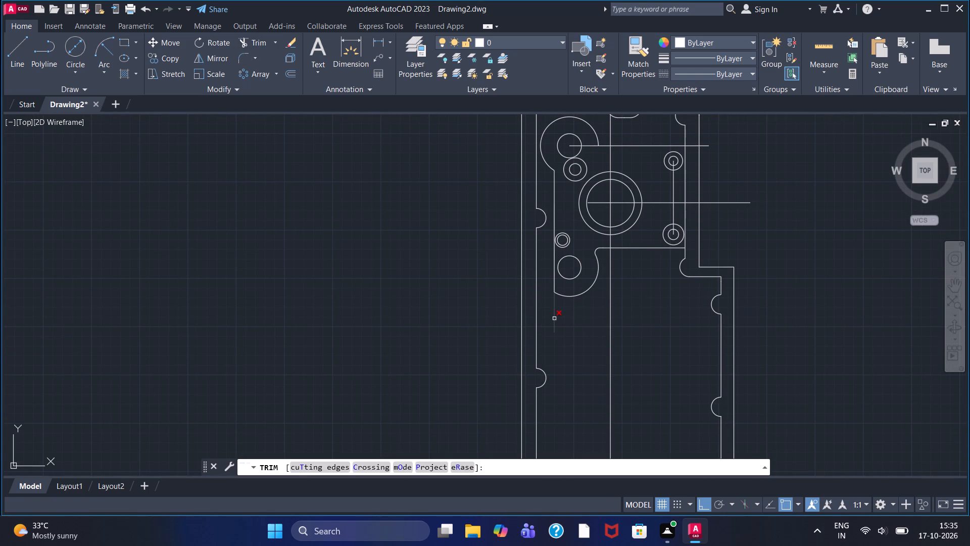
{"action": "left_click", "coordinate": [554, 318]}
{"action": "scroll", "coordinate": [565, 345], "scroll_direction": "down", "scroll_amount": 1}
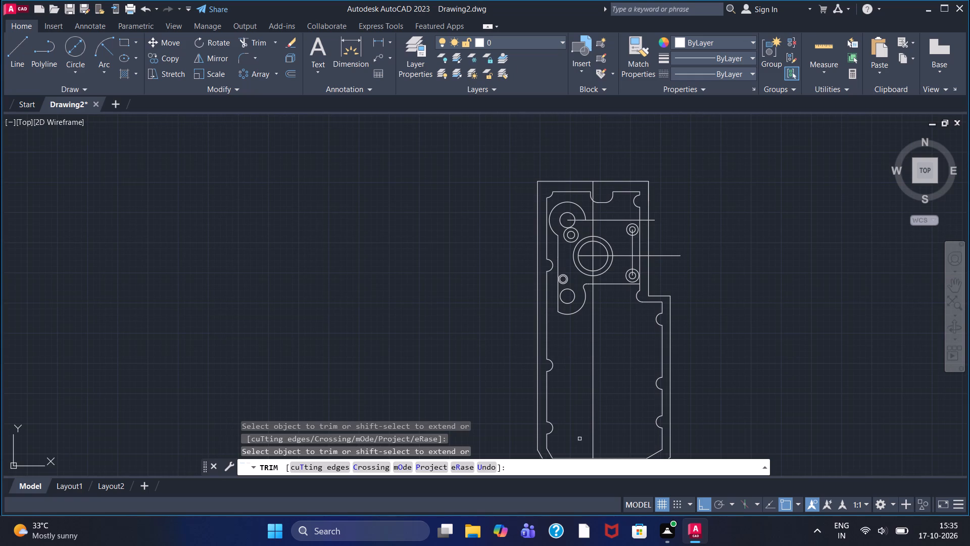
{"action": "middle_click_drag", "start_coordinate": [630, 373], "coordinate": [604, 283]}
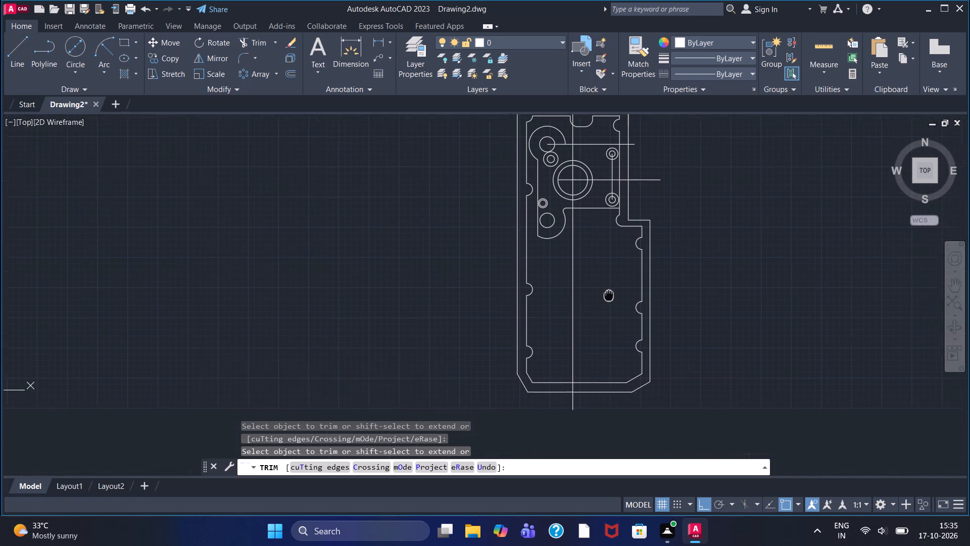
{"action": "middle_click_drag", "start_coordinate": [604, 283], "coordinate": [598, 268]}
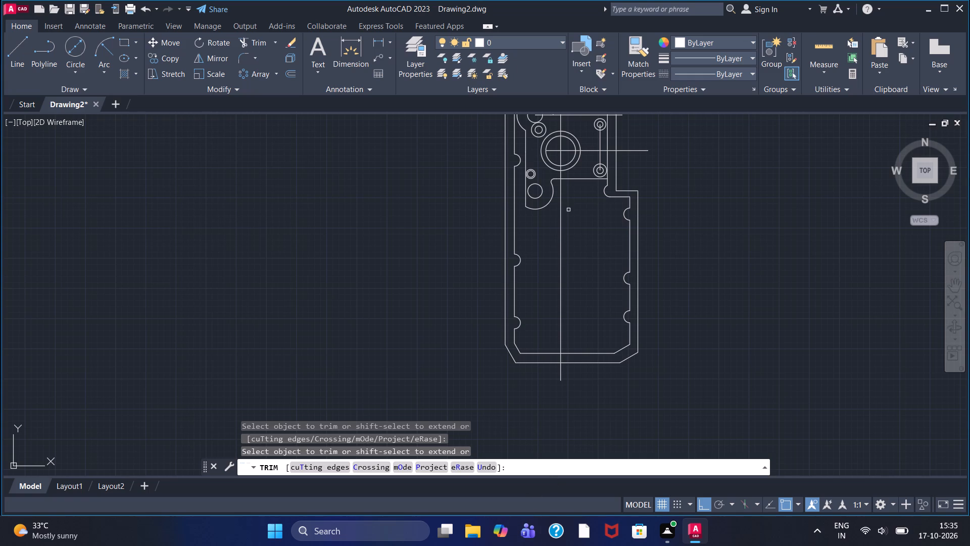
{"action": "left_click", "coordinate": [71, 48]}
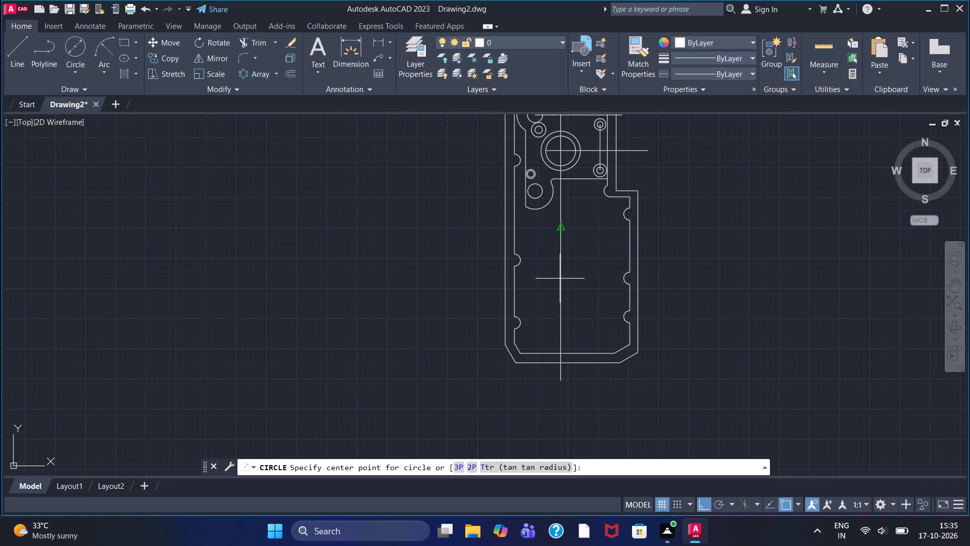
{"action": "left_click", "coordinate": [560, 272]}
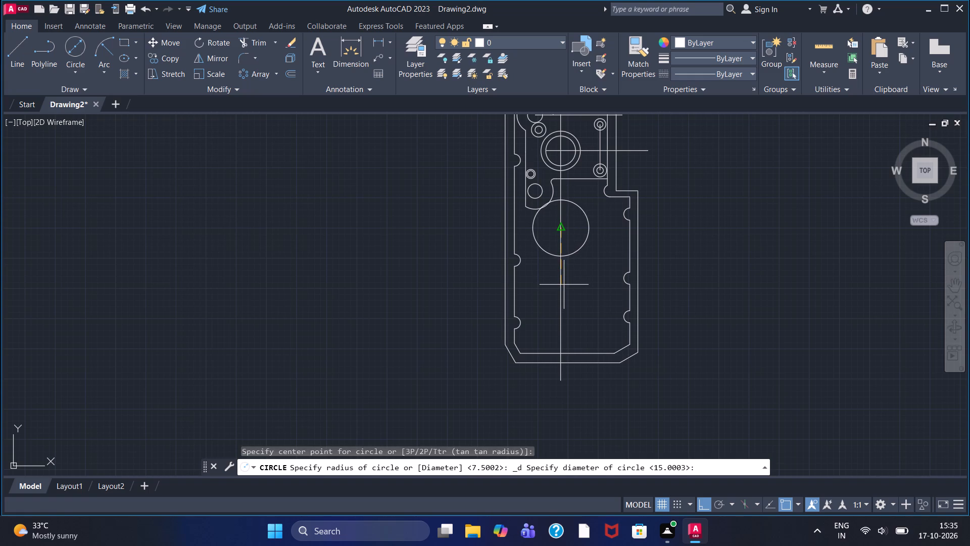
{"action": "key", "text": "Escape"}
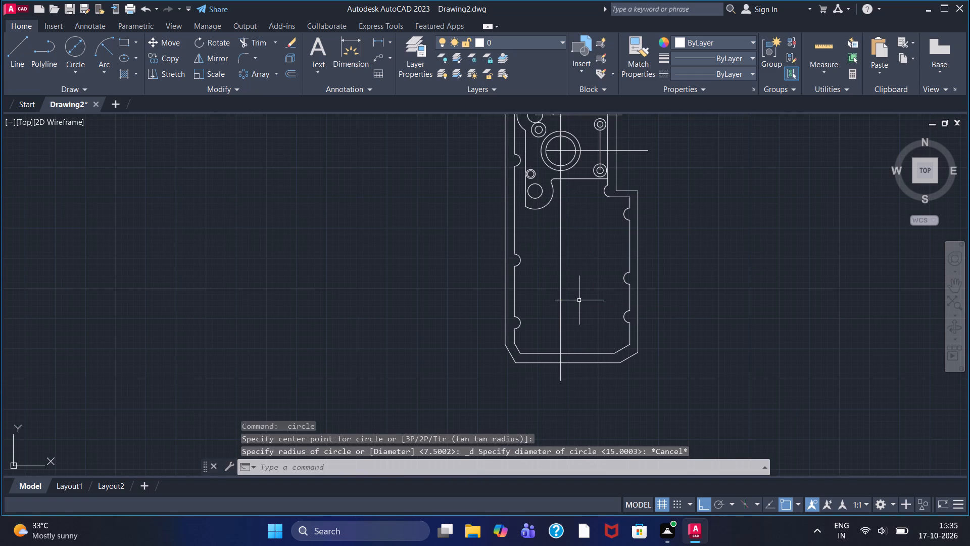
Turn off the Midpoint and Endpoint object snaps so a circle centre can be placed freely on the vertical centreline.
{"action": "left_click", "coordinate": [798, 503]}
{"action": "left_click", "coordinate": [811, 287]}
{"action": "left_click", "coordinate": [727, 244]}
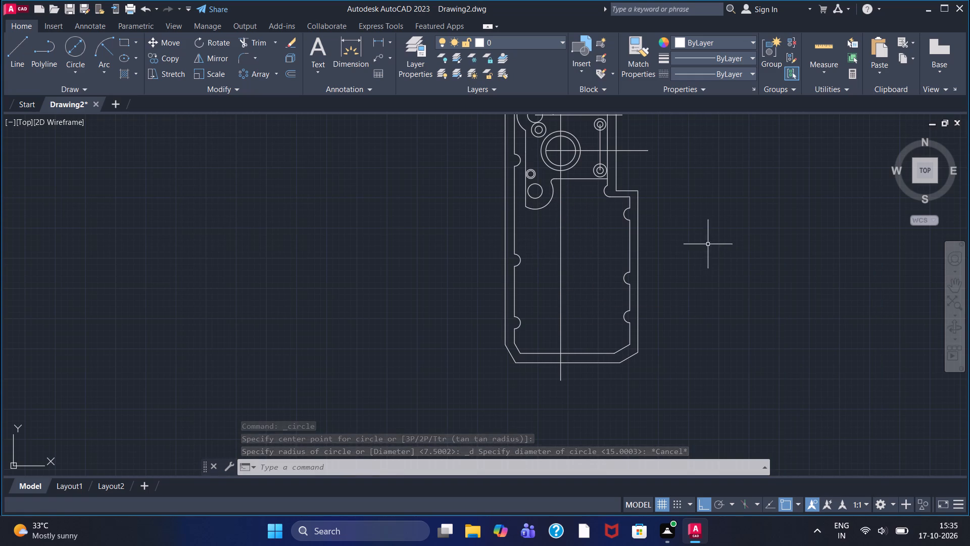
{"action": "left_click", "coordinate": [70, 39]}
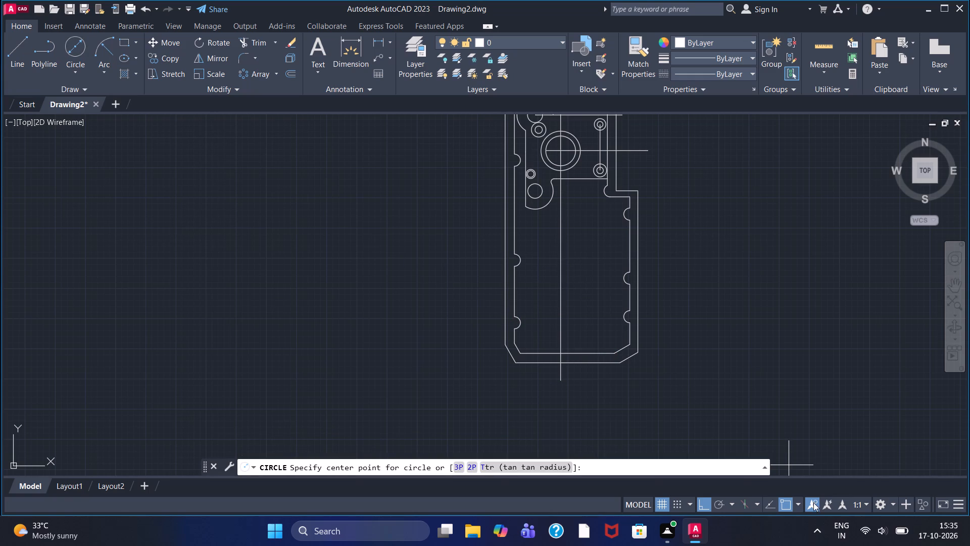
{"action": "left_click", "coordinate": [801, 503]}
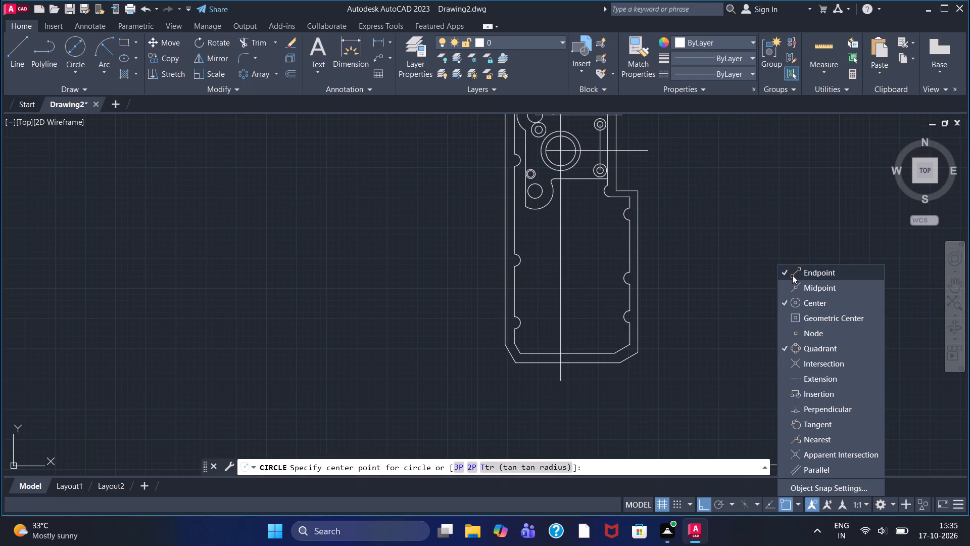
{"action": "left_click", "coordinate": [792, 275]}
{"action": "left_click", "coordinate": [744, 256]}
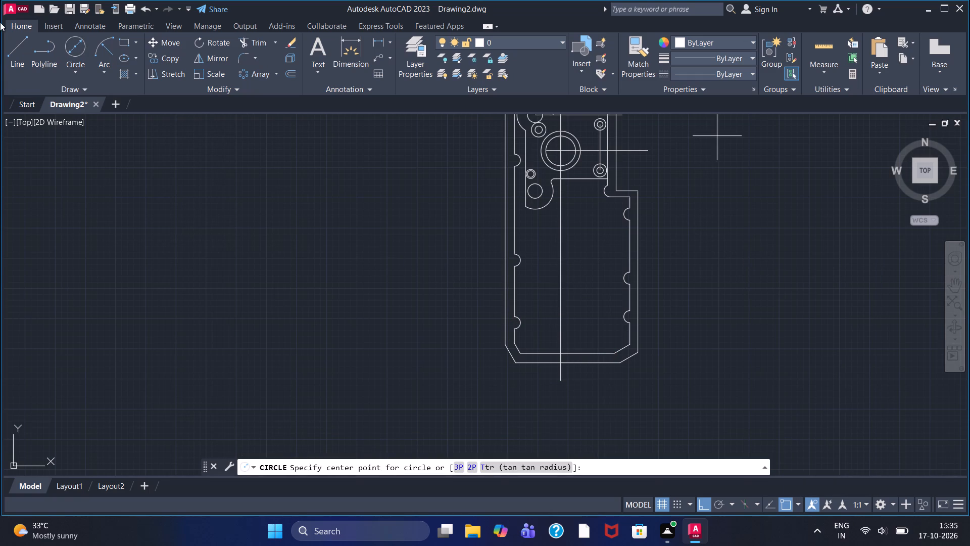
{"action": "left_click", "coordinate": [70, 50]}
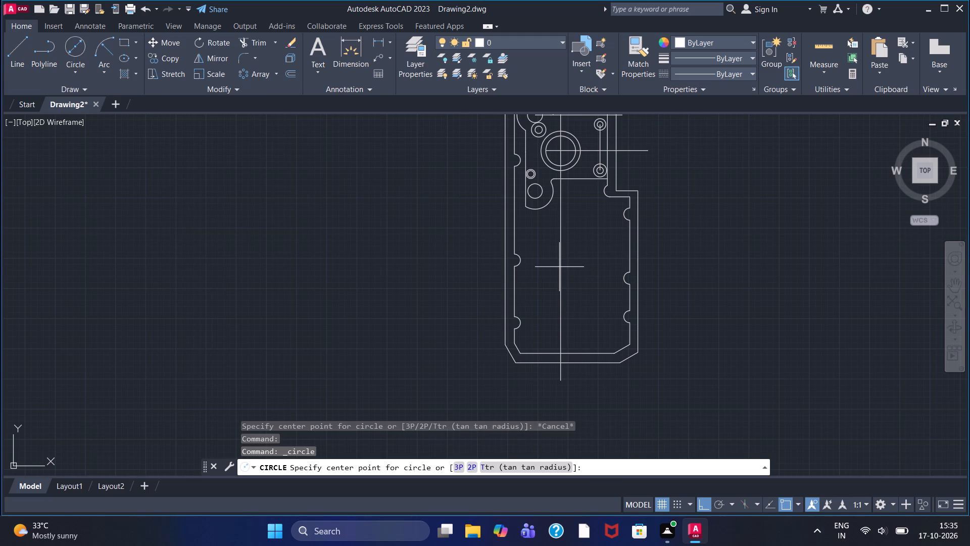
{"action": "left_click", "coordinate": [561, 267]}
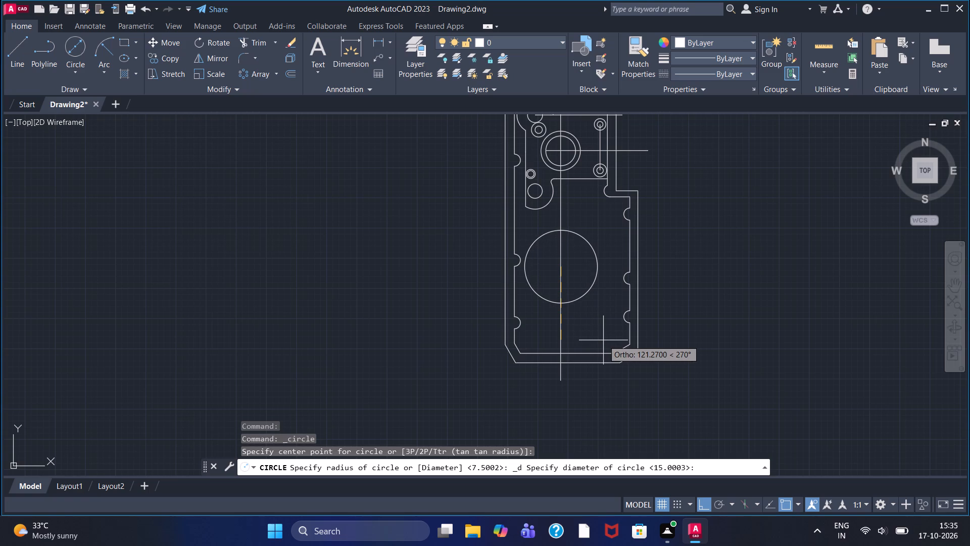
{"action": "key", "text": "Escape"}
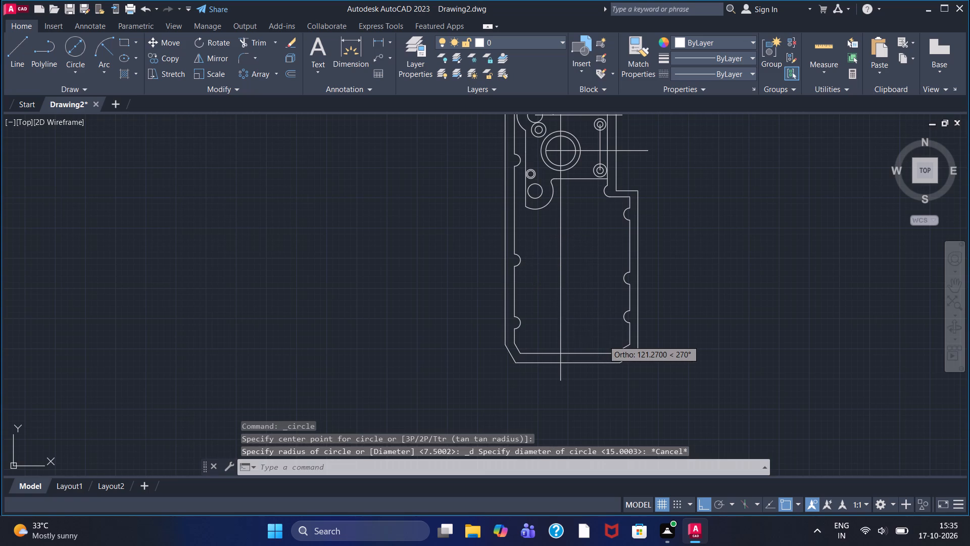
Draw a circle about 120 in diameter, centred on the vertical centreline in the lower part of the housing.
{"action": "double_click", "coordinate": [84, 44]}
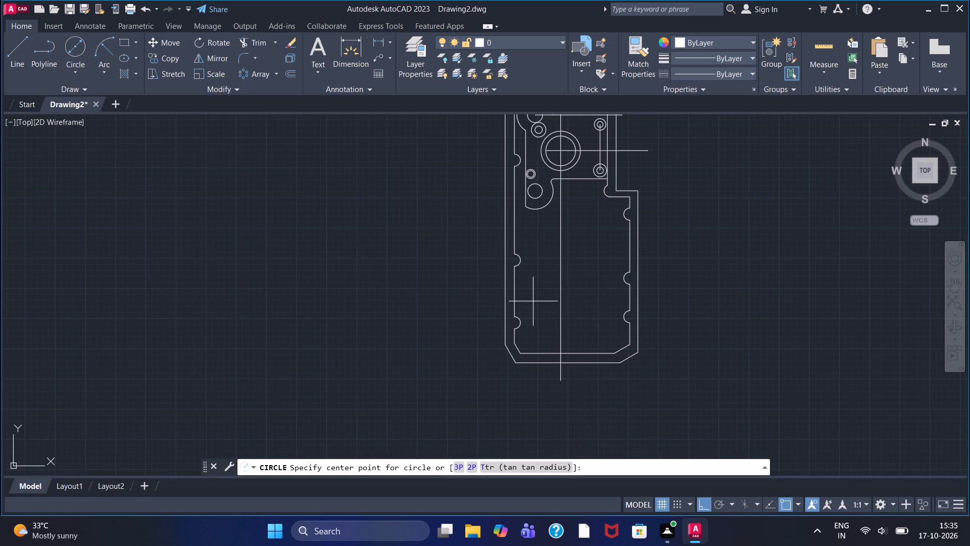
{"action": "left_click", "coordinate": [560, 295]}
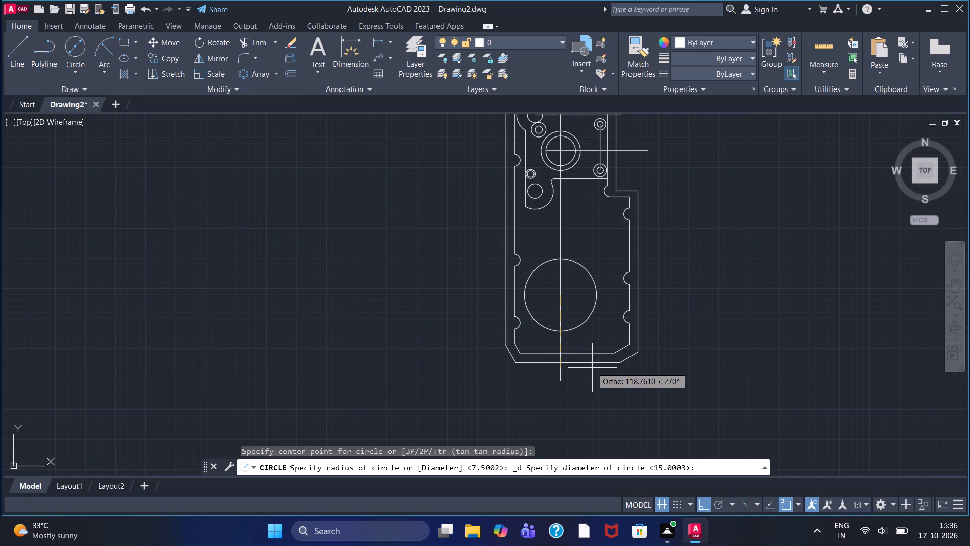
{"action": "left_click", "coordinate": [592, 368]}
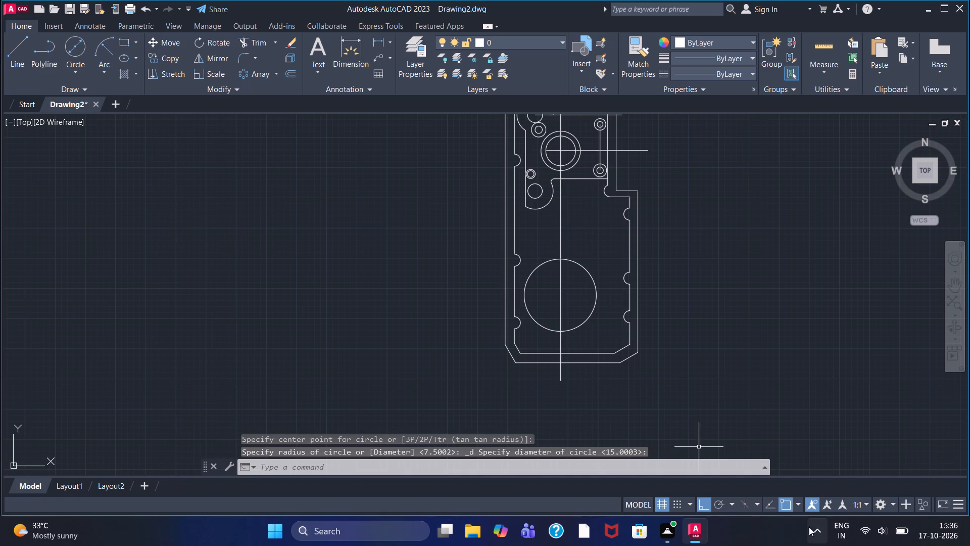
With Midpoint and Endpoint snaps turned on, draw a line from the large circle's top point, 22.5 up and 22.5 right.
{"action": "left_click", "coordinate": [795, 497]}
{"action": "right_click", "coordinate": [795, 497]}
{"action": "left_click", "coordinate": [816, 290]}
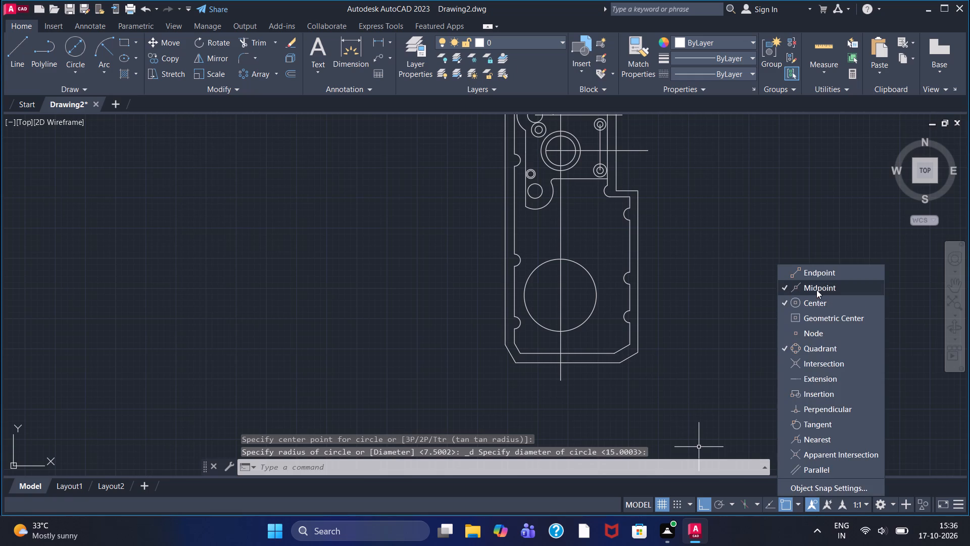
{"action": "left_click", "coordinate": [813, 269]}
{"action": "left_click", "coordinate": [731, 205]}
{"action": "left_click", "coordinate": [14, 53]}
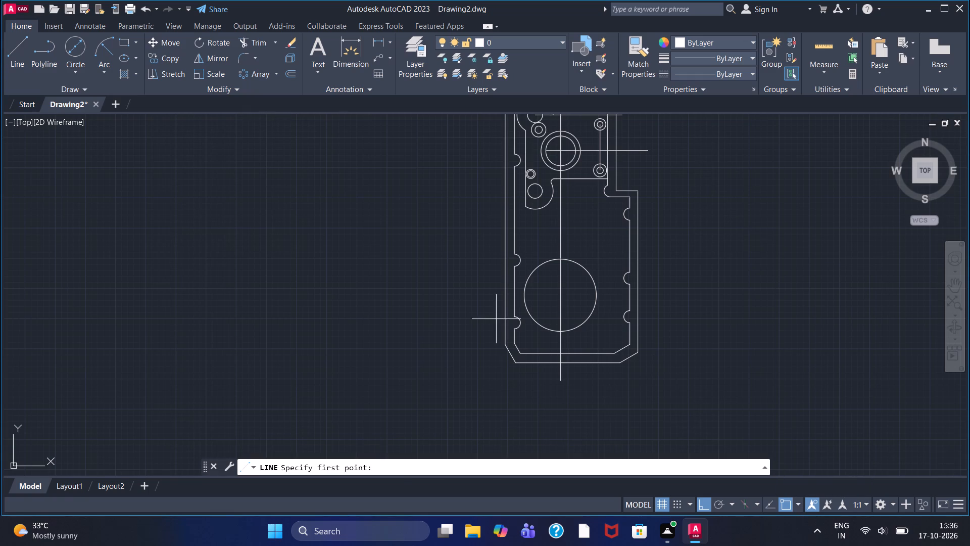
{"action": "left_click", "coordinate": [561, 259]}
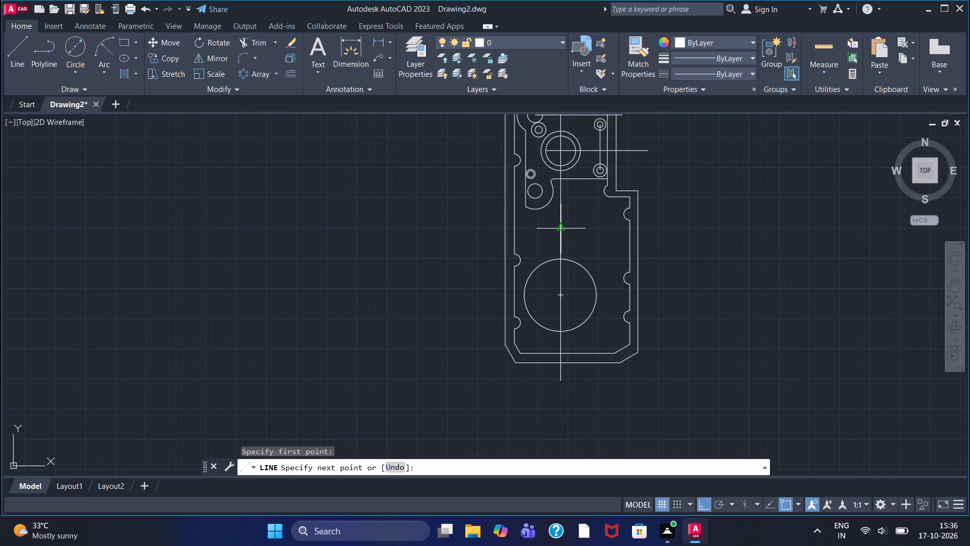
{"action": "type", "text": "22.5"}
{"action": "key", "text": "Return"}
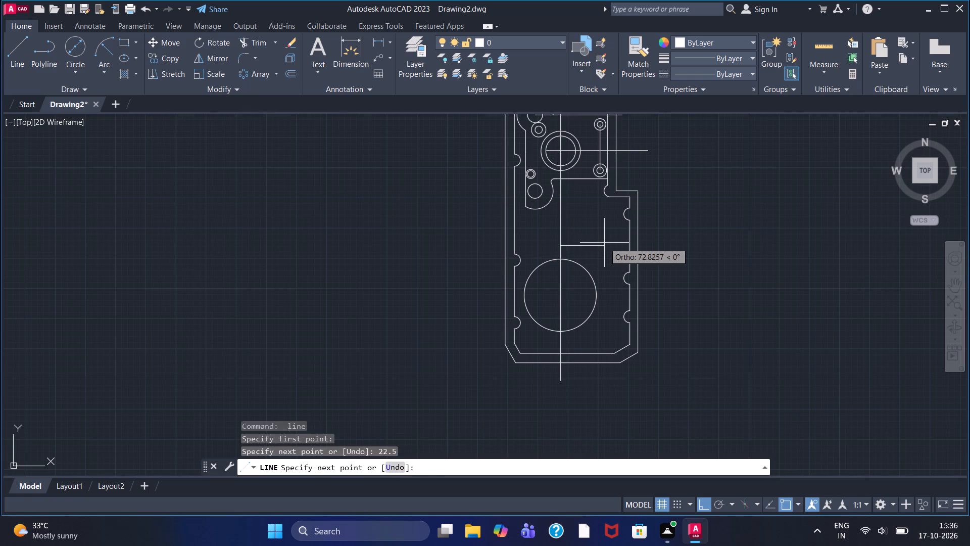
{"action": "type", "text": "22.5"}
{"action": "key", "text": "Return"}
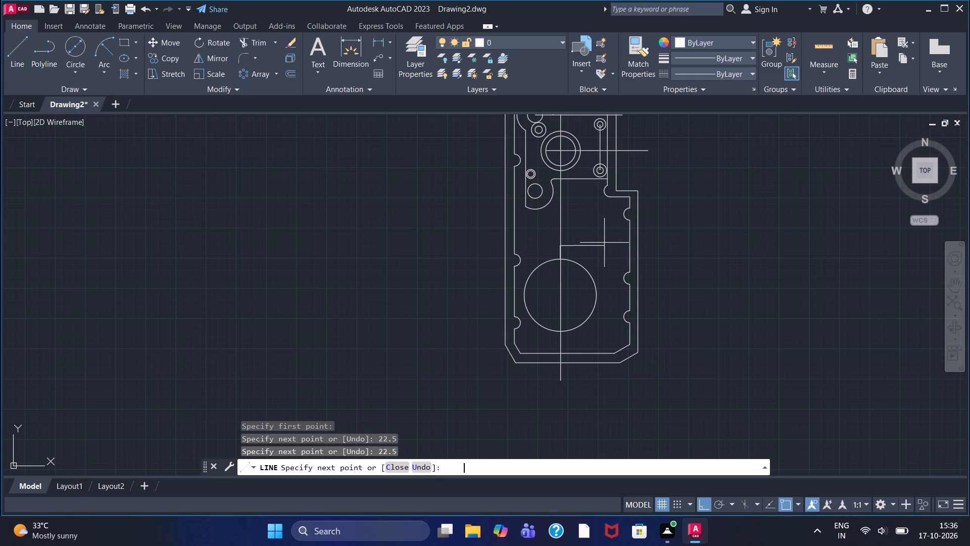
{"action": "right_click", "coordinate": [610, 235]}
{"action": "left_click", "coordinate": [622, 243]}
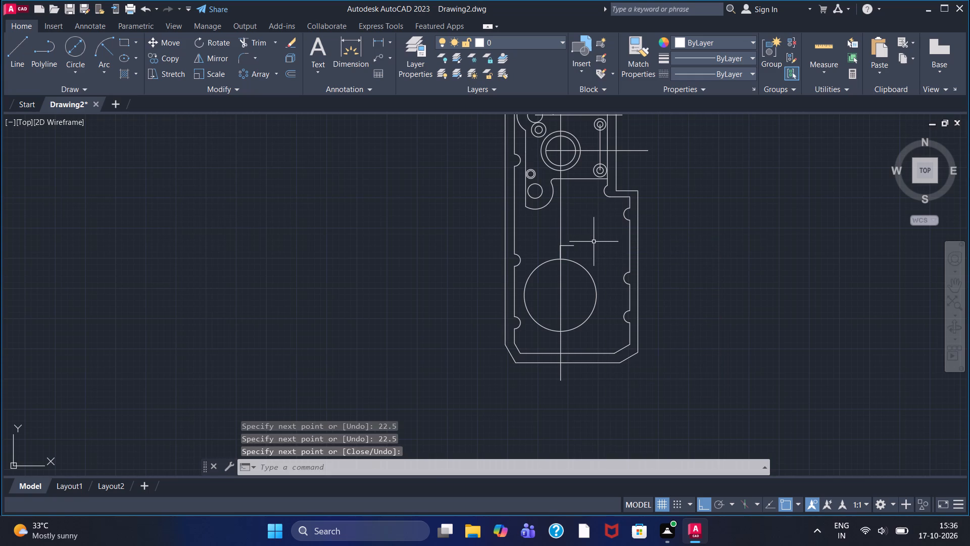
Draw two concentric circles, about 51 and 28.5 in diameter, centred on the free end of the horizontal 22.5 line.
{"action": "left_click", "coordinate": [81, 39]}
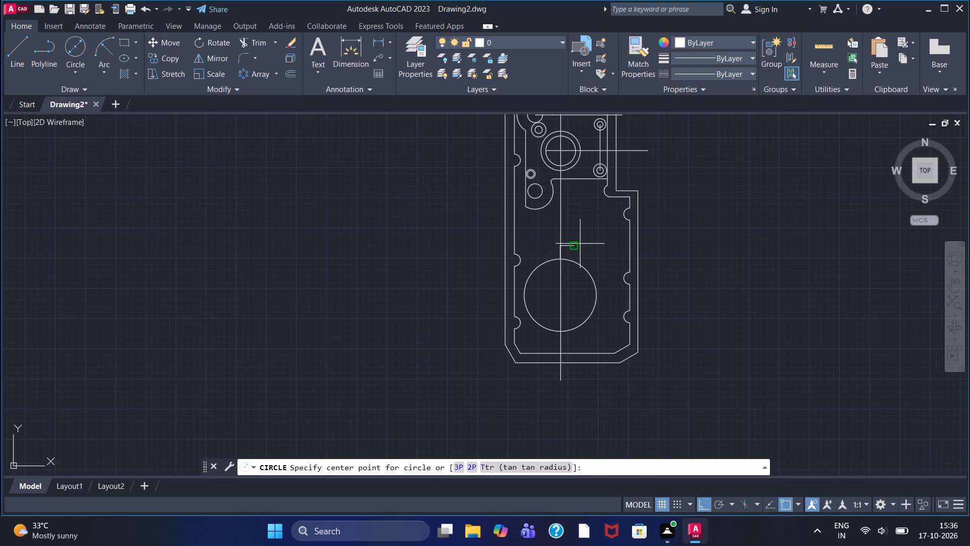
{"action": "left_click", "coordinate": [579, 244]}
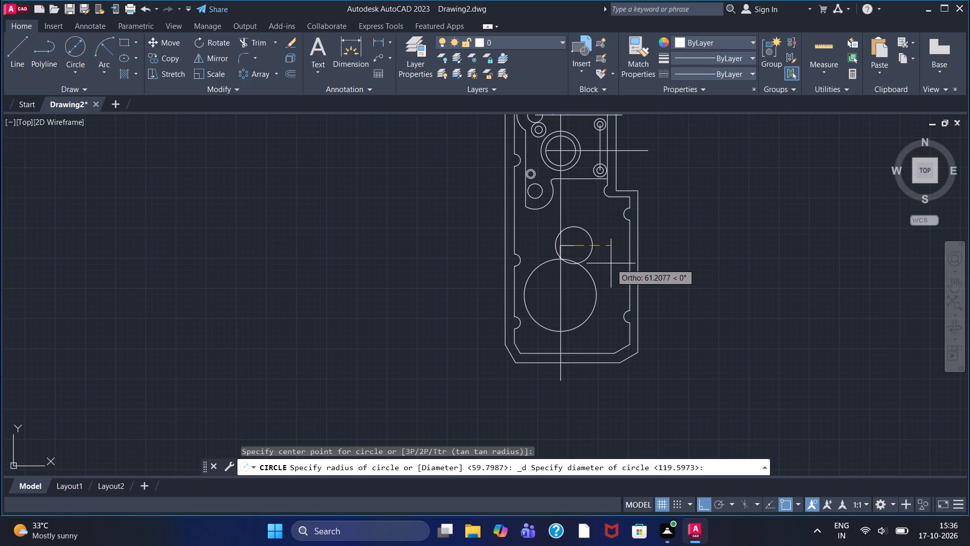
{"action": "left_click", "coordinate": [605, 268]}
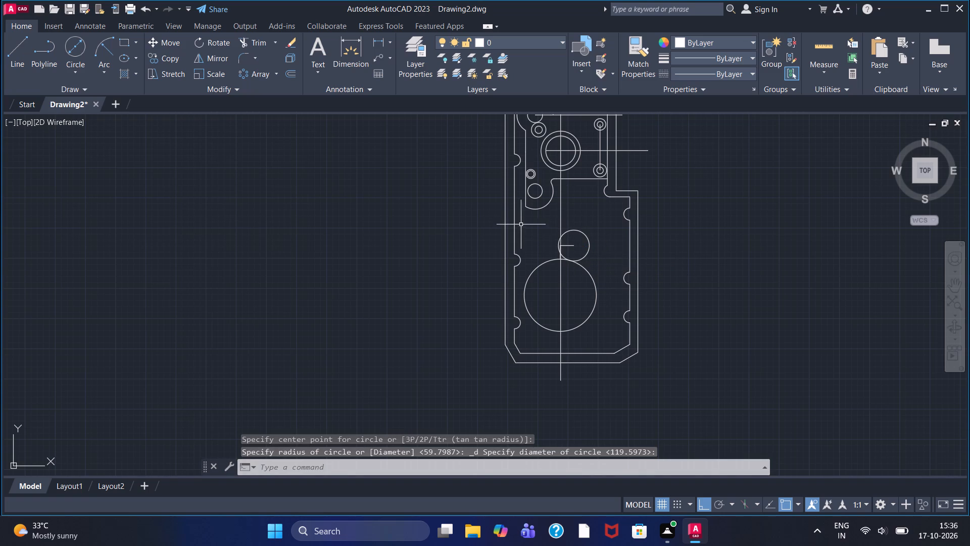
{"action": "scroll", "coordinate": [570, 243], "scroll_direction": "up", "scroll_amount": 3}
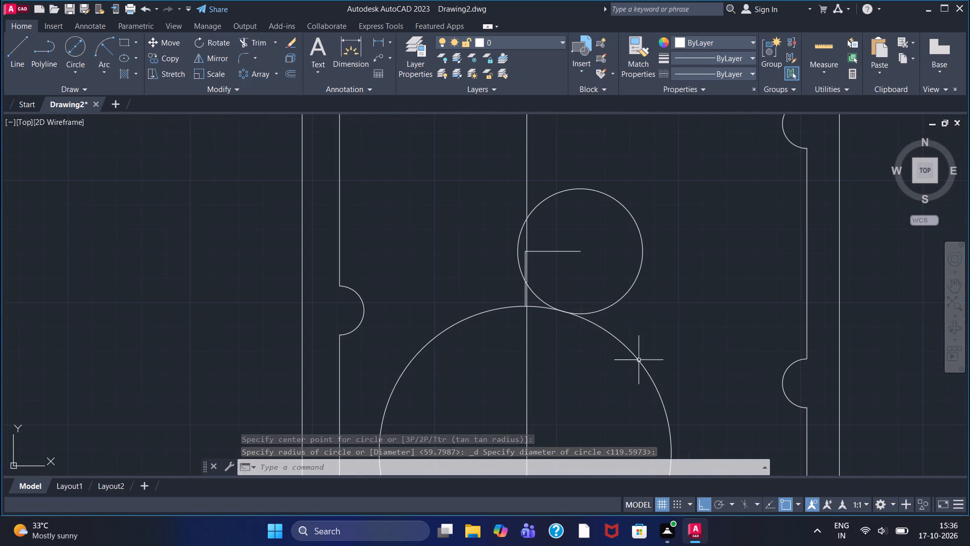
{"action": "left_click", "coordinate": [79, 45]}
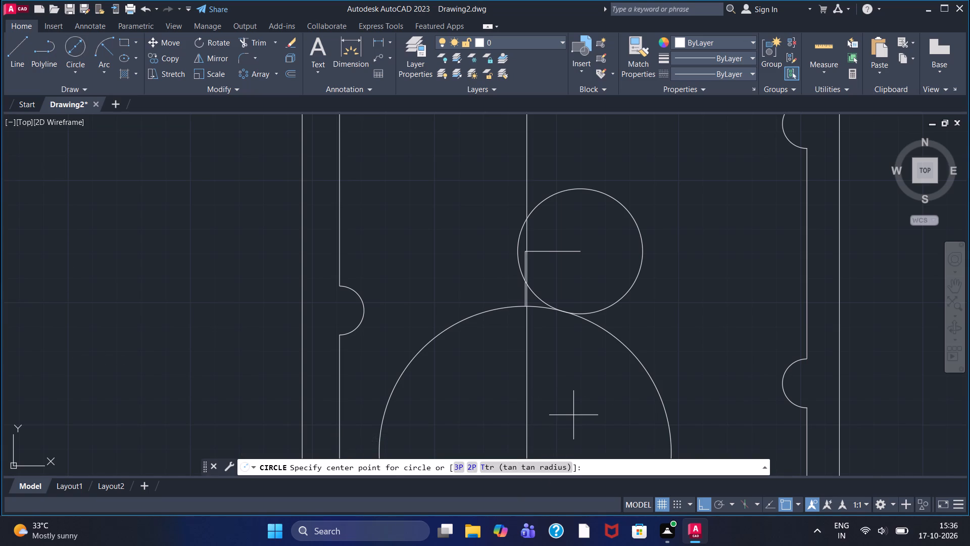
{"action": "left_click", "coordinate": [582, 253]}
{"action": "double_click", "coordinate": [625, 321]}
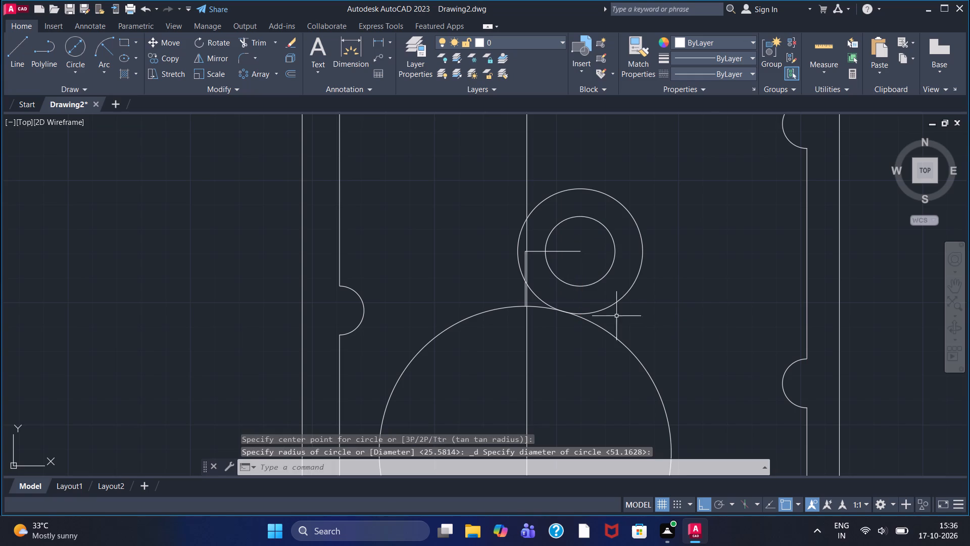
Add two more circles about 28.5 in diameter on the same centre, over the inner circle.
{"action": "right_click", "coordinate": [586, 249]}
{"action": "left_click", "coordinate": [616, 255]}
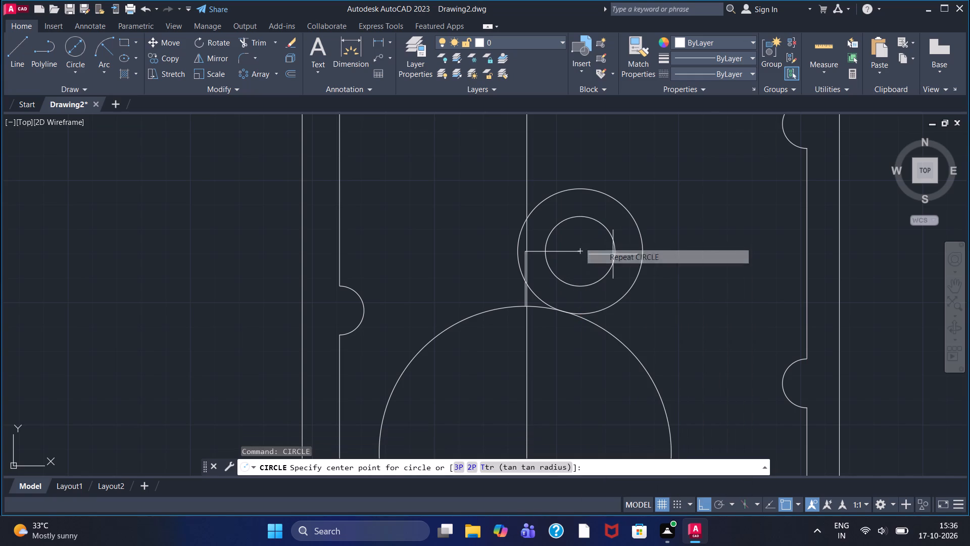
{"action": "left_click", "coordinate": [581, 250]}
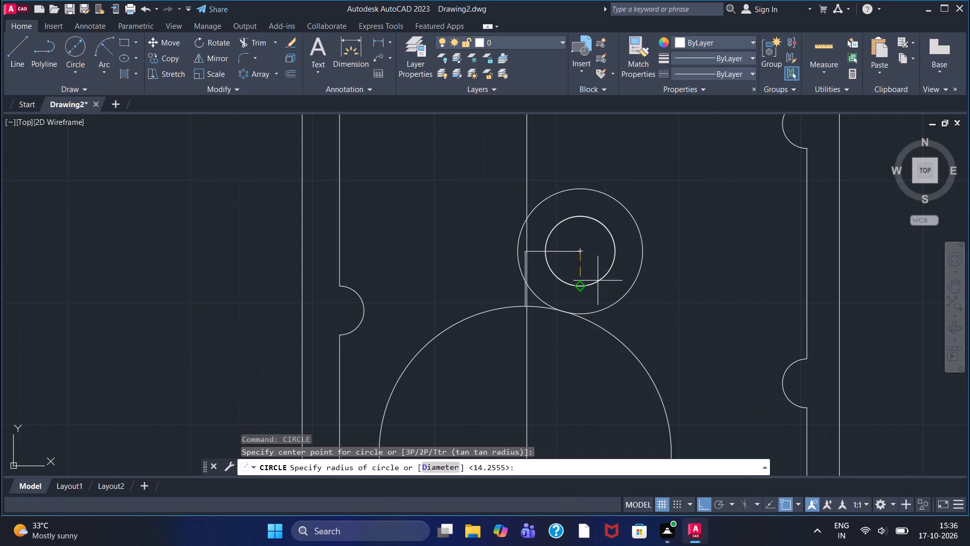
{"action": "left_click", "coordinate": [598, 281]}
{"action": "right_click", "coordinate": [575, 256]}
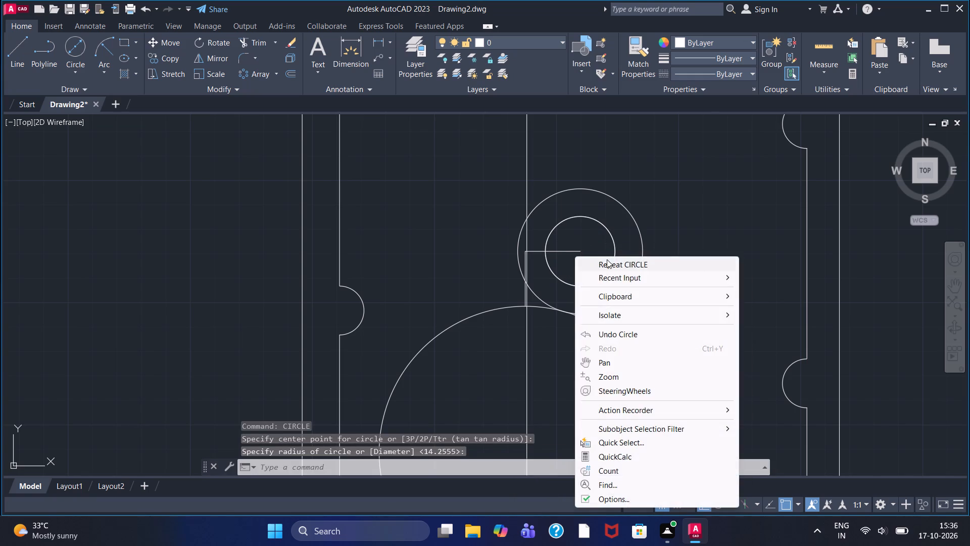
{"action": "left_click", "coordinate": [607, 263]}
{"action": "left_click", "coordinate": [584, 250]}
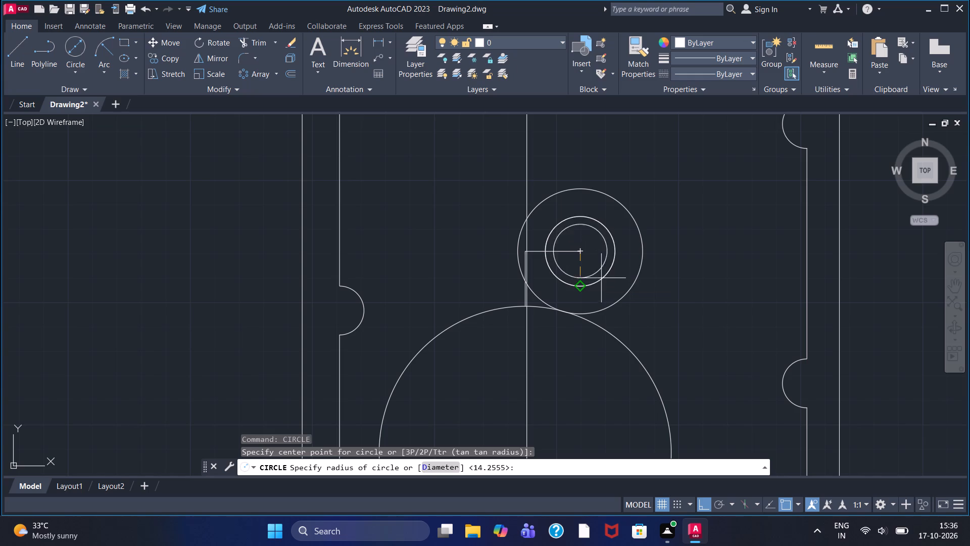
{"action": "left_click", "coordinate": [599, 274]}
Examine the edge of the inner circle closely for separate or overlapping circles.
{"action": "scroll", "coordinate": [574, 233], "scroll_direction": "up", "scroll_amount": 4}
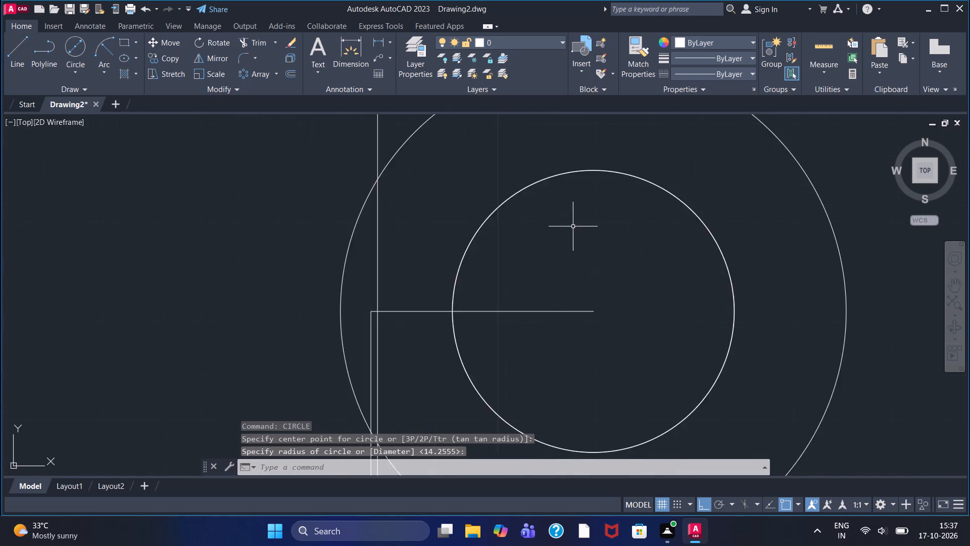
{"action": "scroll", "coordinate": [573, 224], "scroll_direction": "up", "scroll_amount": 1}
{"action": "middle_click_drag", "start_coordinate": [575, 211], "coordinate": [567, 356]}
{"action": "scroll", "coordinate": [542, 250], "scroll_direction": "up", "scroll_amount": 5}
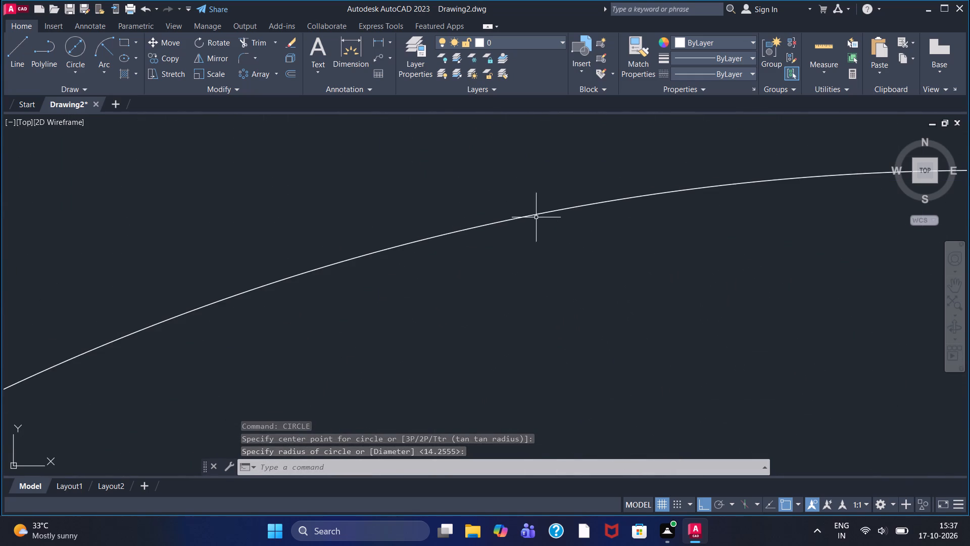
{"action": "scroll", "coordinate": [536, 216], "scroll_direction": "up", "scroll_amount": 12}
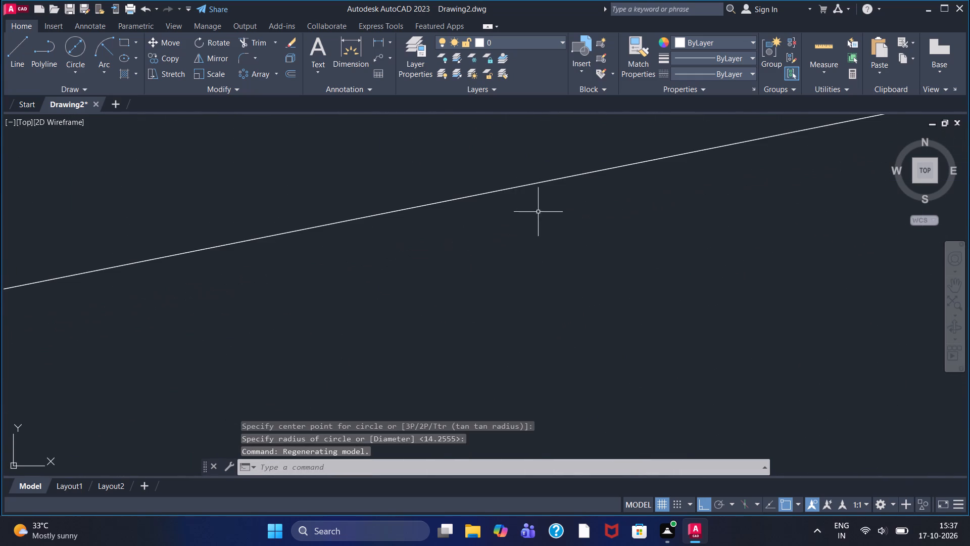
{"action": "scroll", "coordinate": [525, 191], "scroll_direction": "up", "scroll_amount": 6}
{"action": "scroll", "coordinate": [520, 177], "scroll_direction": "down", "scroll_amount": 4}
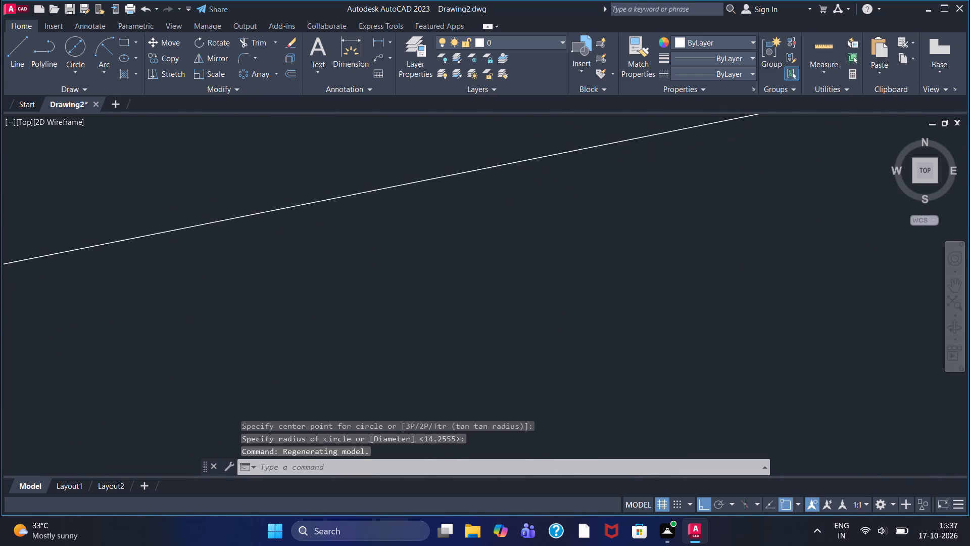
{"action": "scroll", "coordinate": [520, 177], "scroll_direction": "down", "scroll_amount": 20}
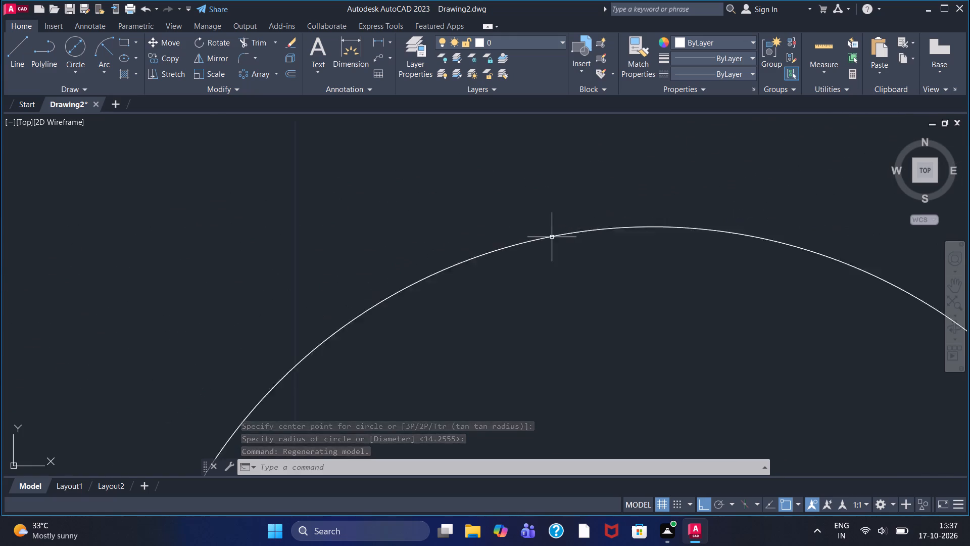
{"action": "scroll", "coordinate": [552, 237], "scroll_direction": "down", "scroll_amount": 5}
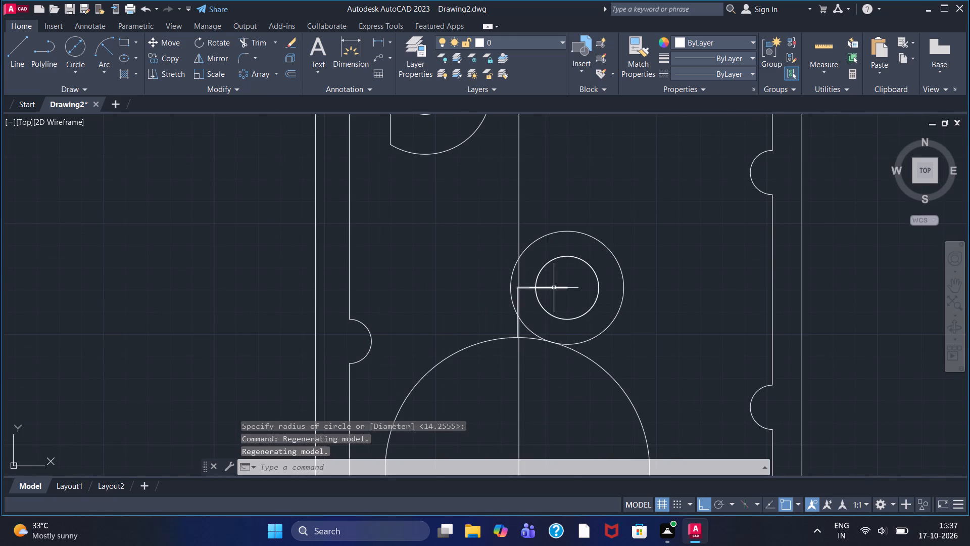
Delete the horizontal and vertical 22.5 construction lines leading to the centre of the small concentric circles.
{"action": "left_click", "coordinate": [554, 288]}
{"action": "key", "text": "Delete"}
{"action": "scroll", "coordinate": [530, 295], "scroll_direction": "up", "scroll_amount": 3}
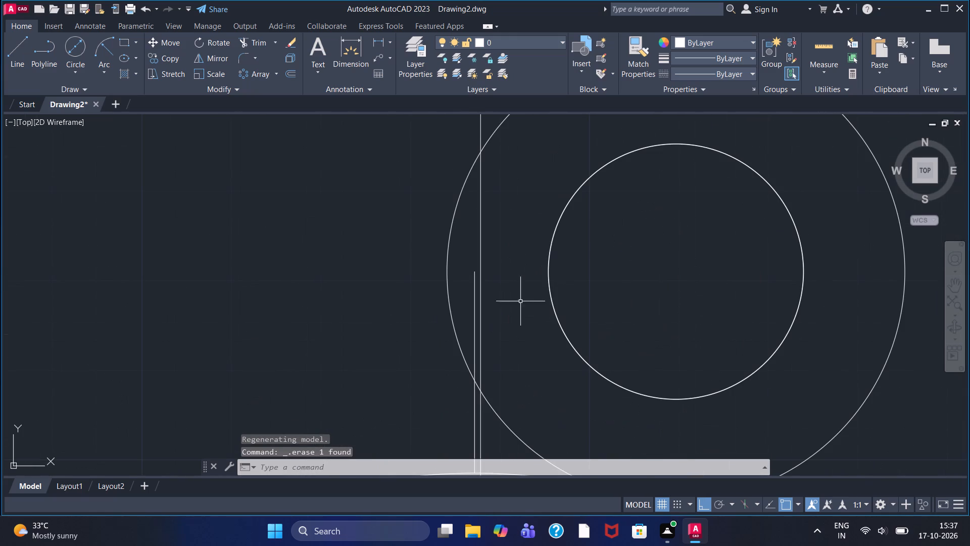
{"action": "left_click", "coordinate": [475, 312]}
{"action": "key", "text": "Delete"}
{"action": "scroll", "coordinate": [483, 321], "scroll_direction": "down", "scroll_amount": 3}
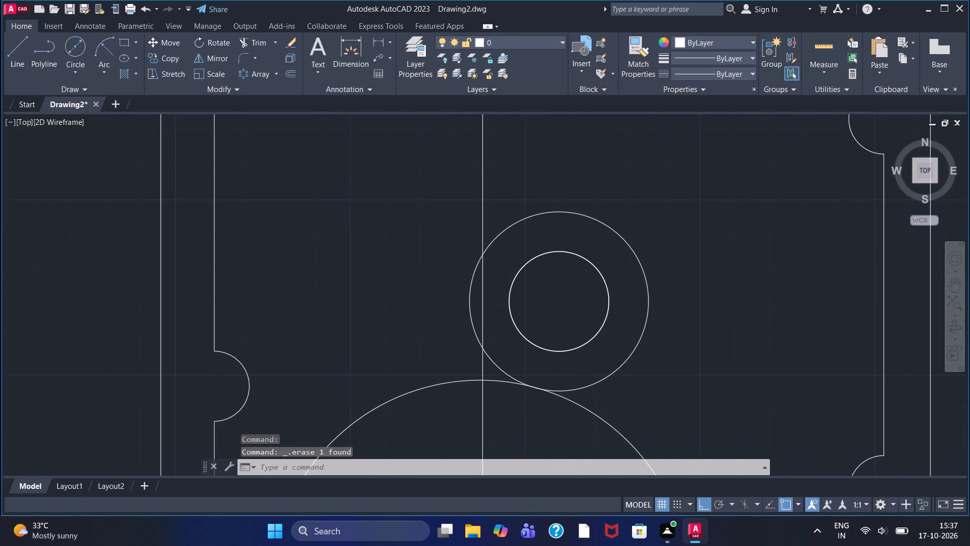
Delete the long vertical construction line running through the centre of the large lower circle.
{"action": "scroll", "coordinate": [495, 308], "scroll_direction": "down", "scroll_amount": 2}
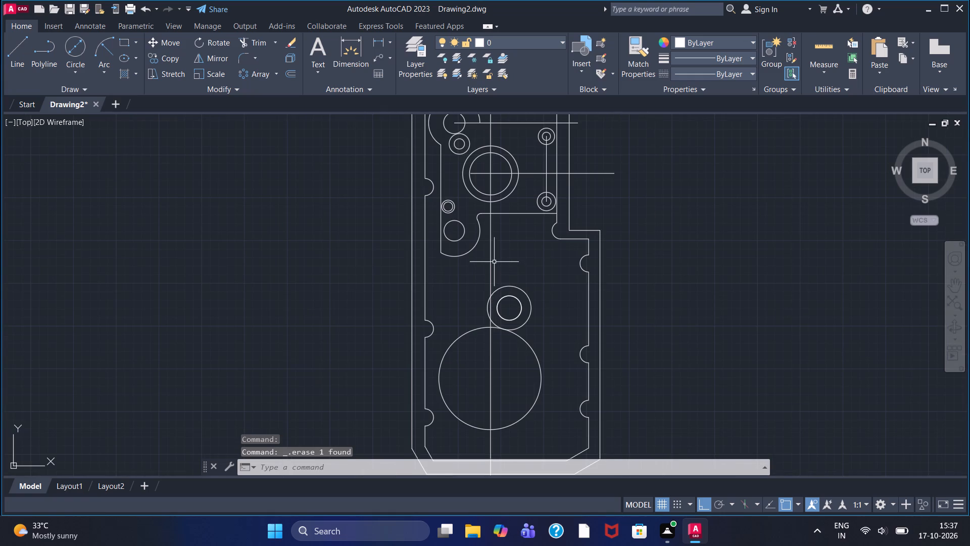
{"action": "left_click", "coordinate": [491, 259]}
{"action": "key", "text": "Delete"}
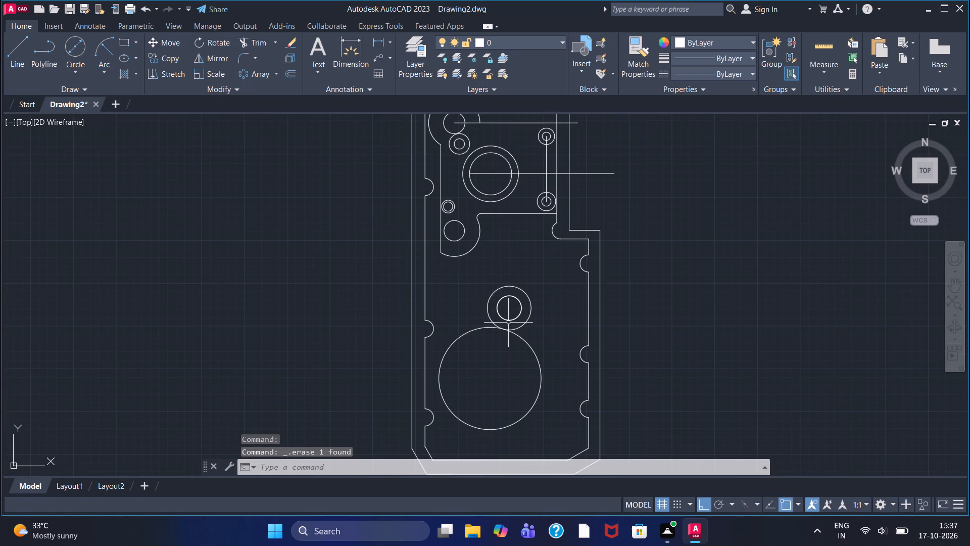
Draw a circle about 77 in diameter concentric with the large lower circle, inside it.
{"action": "scroll", "coordinate": [509, 356], "scroll_direction": "down", "scroll_amount": 1}
{"action": "scroll", "coordinate": [509, 356], "scroll_direction": "up", "scroll_amount": 1}
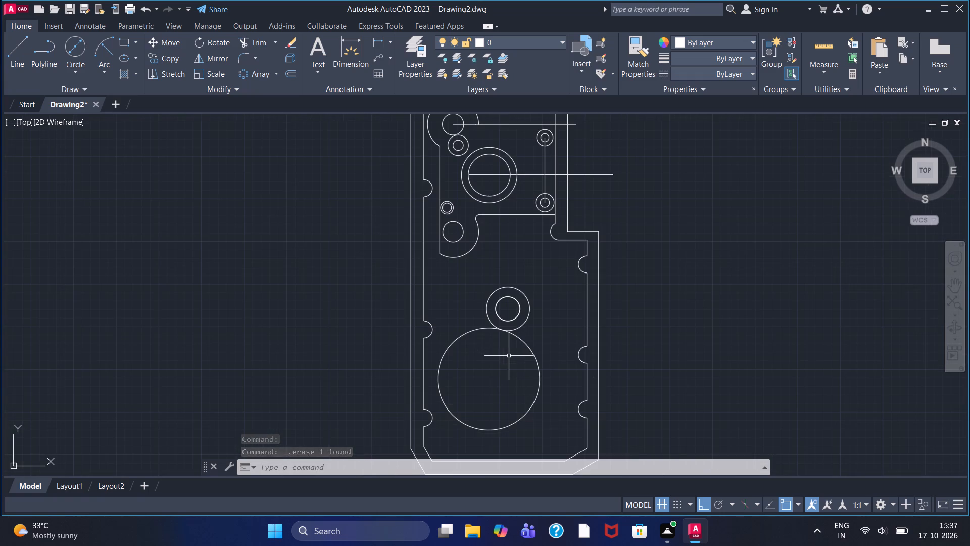
{"action": "left_click", "coordinate": [74, 45]}
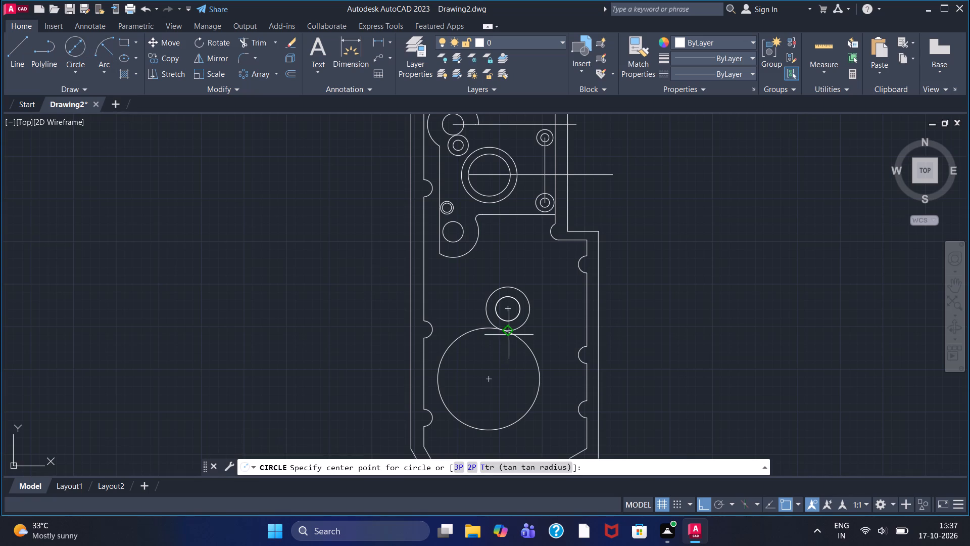
{"action": "left_click", "coordinate": [486, 382]}
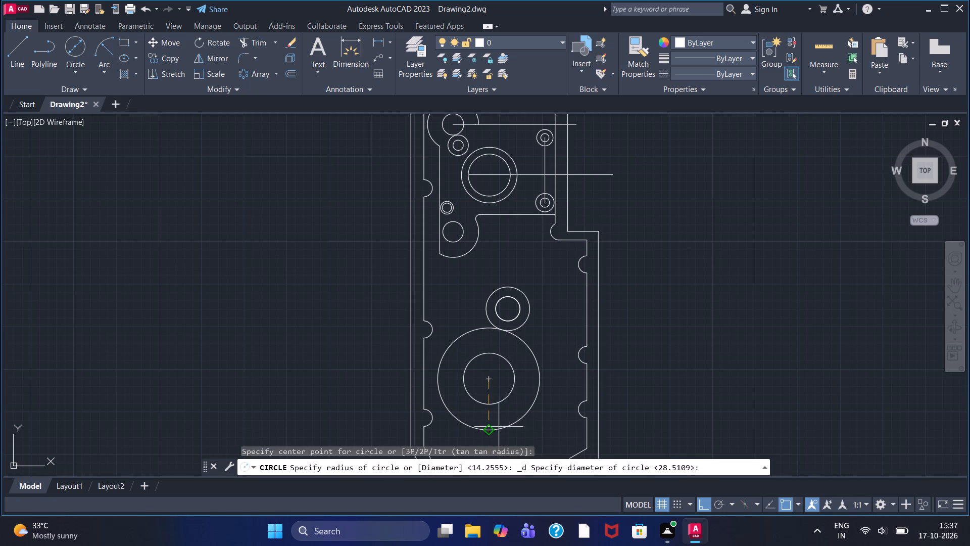
{"action": "left_click", "coordinate": [554, 439]}
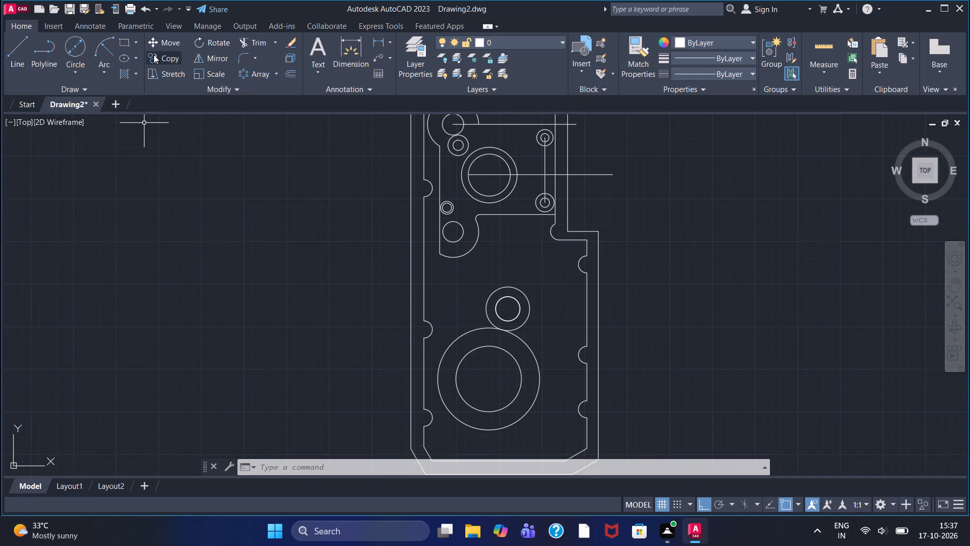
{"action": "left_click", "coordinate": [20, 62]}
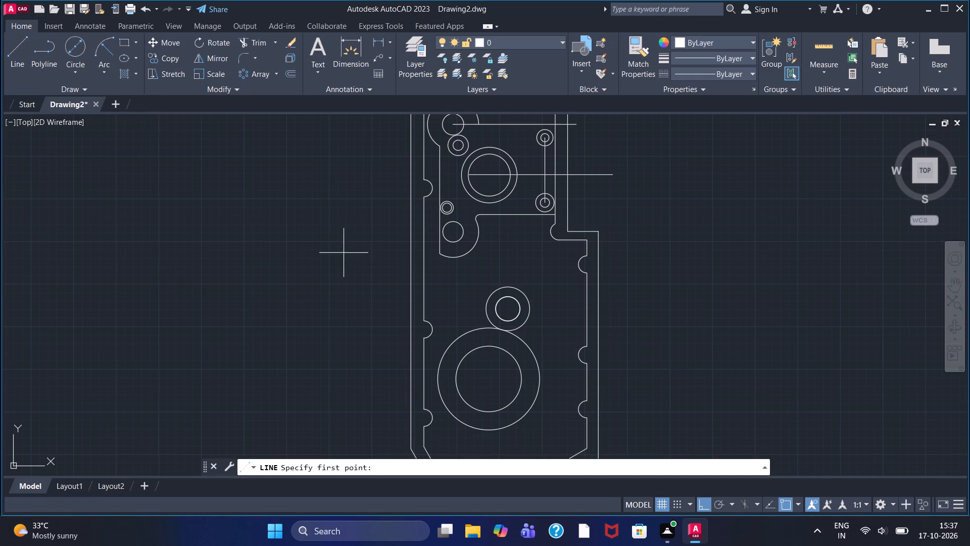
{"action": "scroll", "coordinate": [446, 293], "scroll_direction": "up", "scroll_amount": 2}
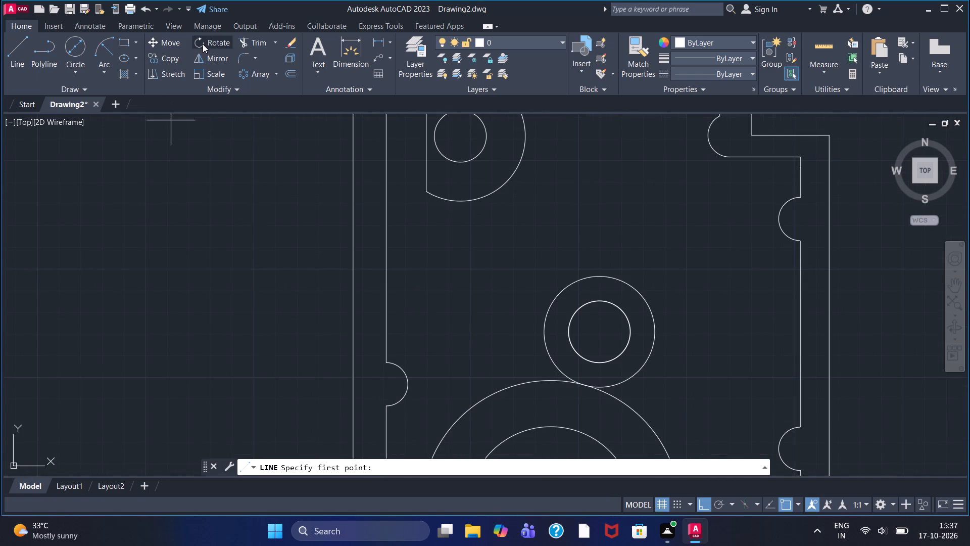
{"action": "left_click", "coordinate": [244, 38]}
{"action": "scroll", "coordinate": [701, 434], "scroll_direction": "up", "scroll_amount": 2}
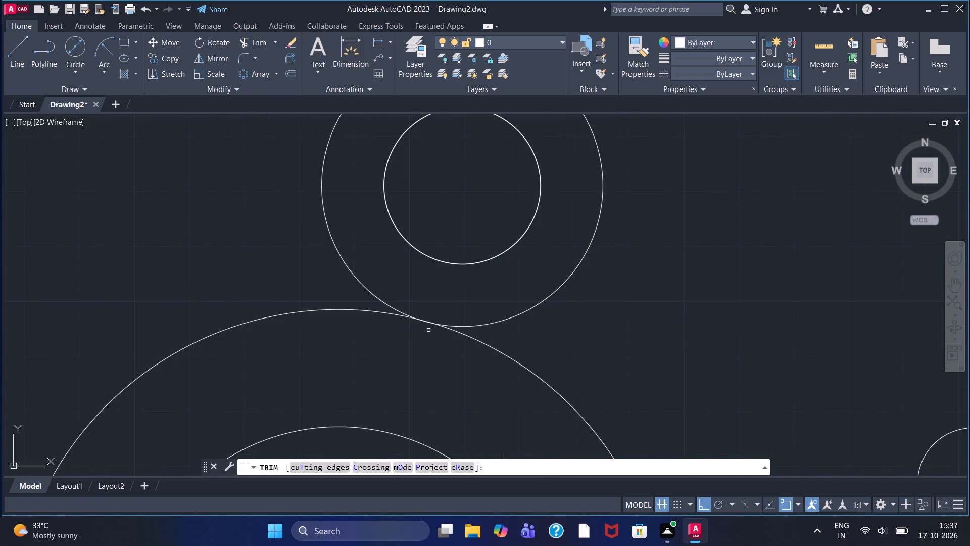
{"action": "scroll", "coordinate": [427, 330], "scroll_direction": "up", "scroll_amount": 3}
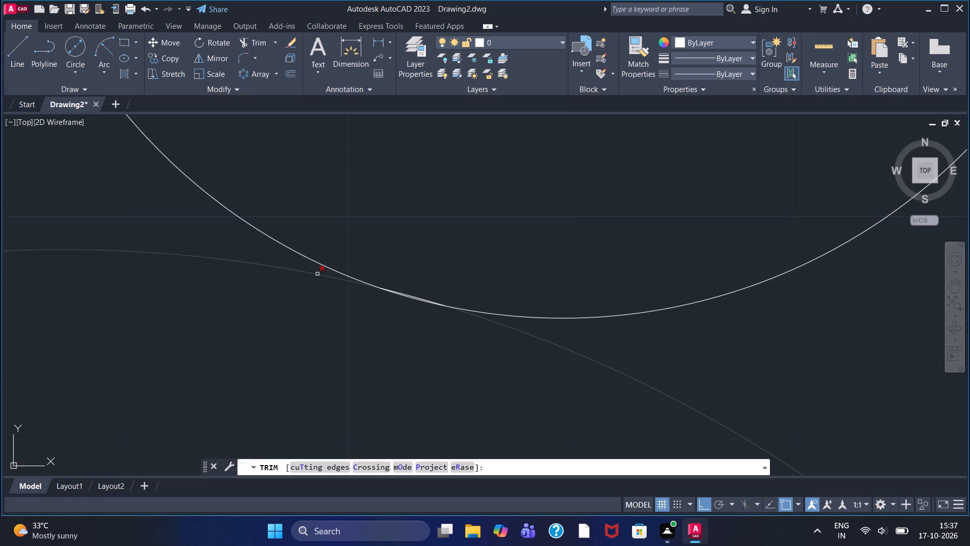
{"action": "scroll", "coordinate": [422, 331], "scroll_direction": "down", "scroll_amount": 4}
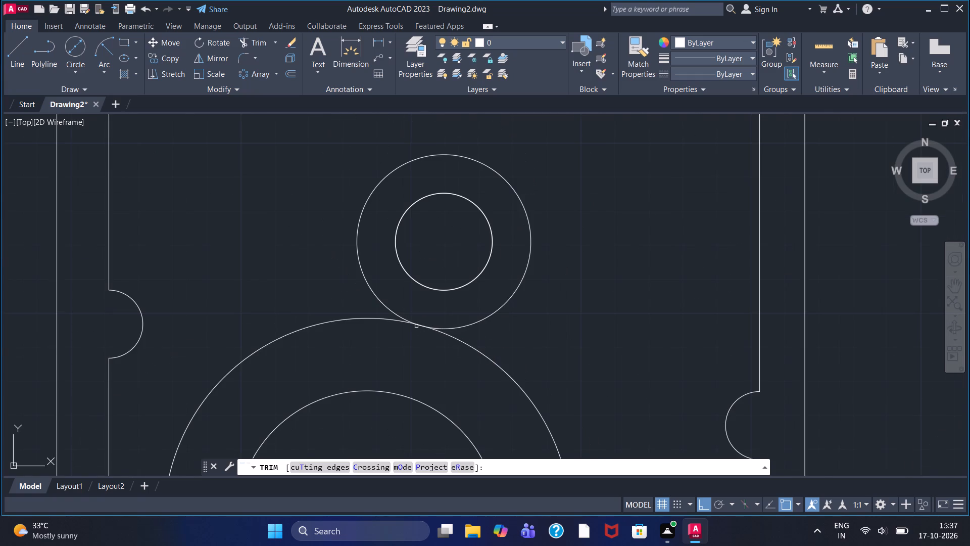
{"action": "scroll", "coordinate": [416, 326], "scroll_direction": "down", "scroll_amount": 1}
Draw connected lines: about 116 up from the large circle's centre, diagonally to its inner circle's right quadrant, and vertically up past the small boss.
{"action": "left_click", "coordinate": [17, 46]}
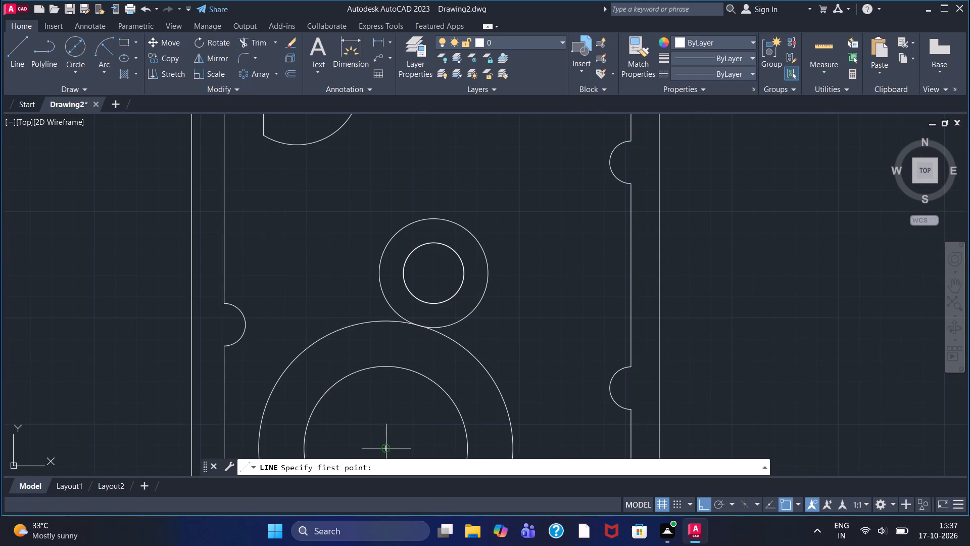
{"action": "left_click", "coordinate": [24, 55]}
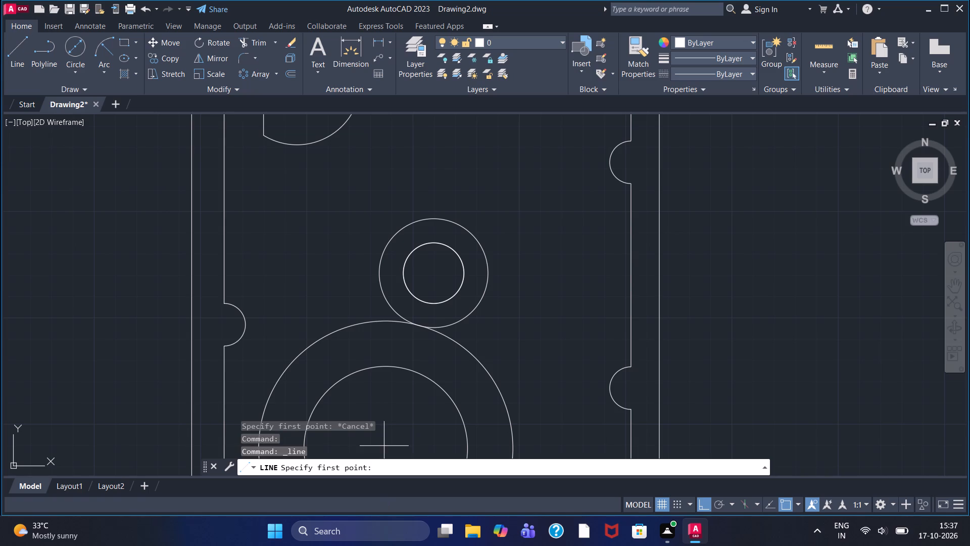
{"action": "middle_click_drag", "start_coordinate": [384, 431], "coordinate": [400, 353]}
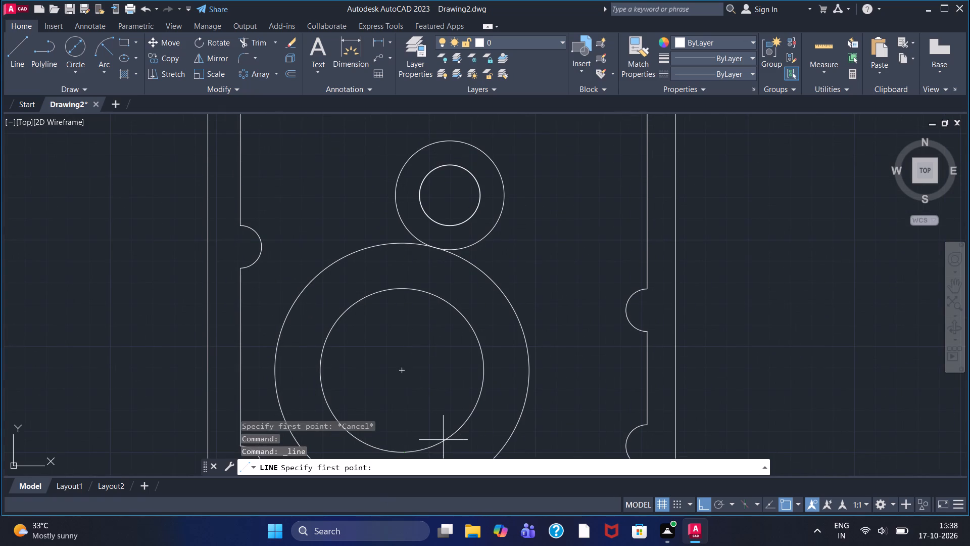
{"action": "left_click_drag", "start_coordinate": [404, 371], "coordinate": [404, 366]}
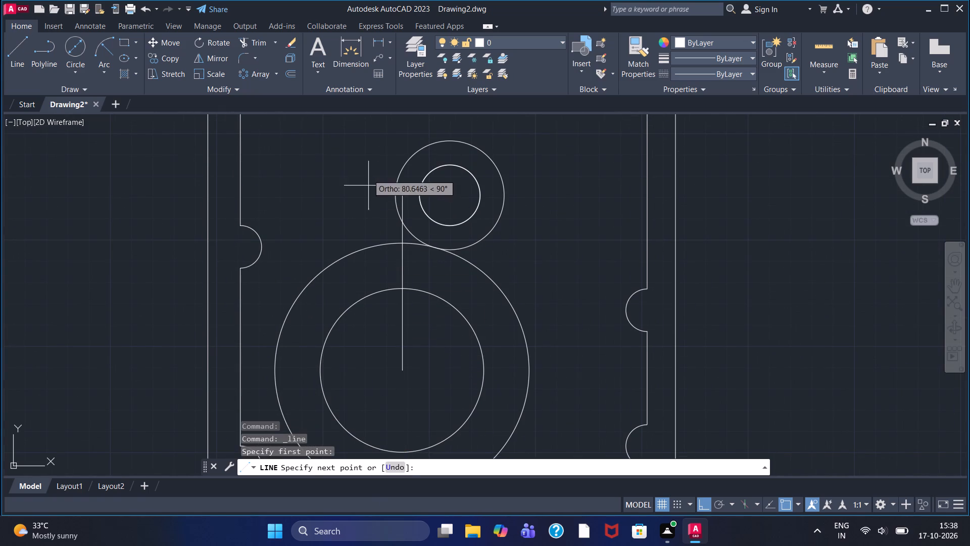
{"action": "left_click", "coordinate": [375, 124]}
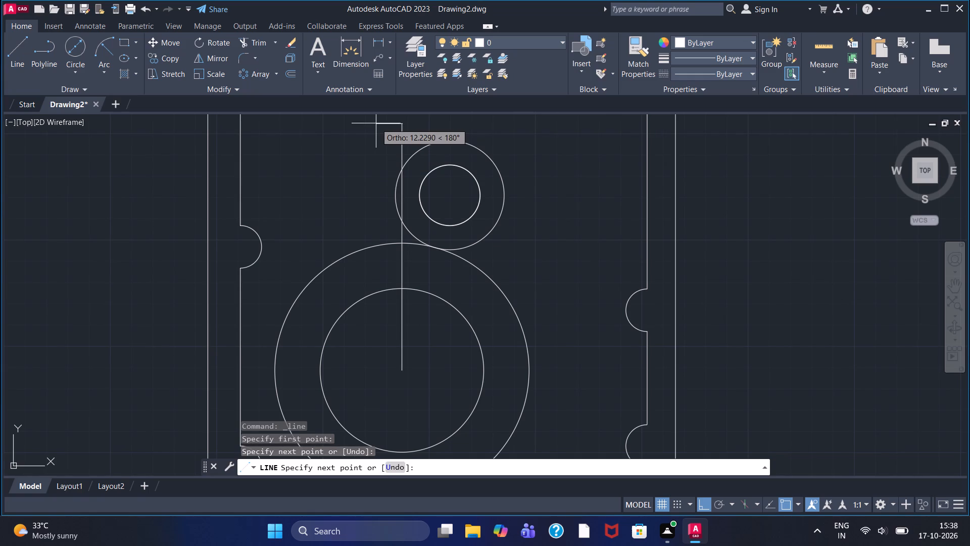
{"action": "left_click", "coordinate": [482, 370]}
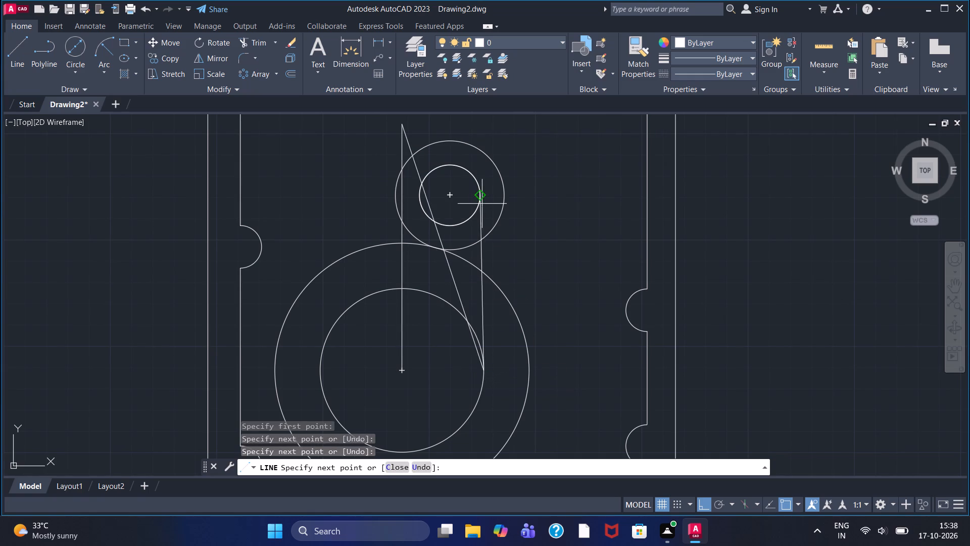
{"action": "left_click", "coordinate": [481, 120]}
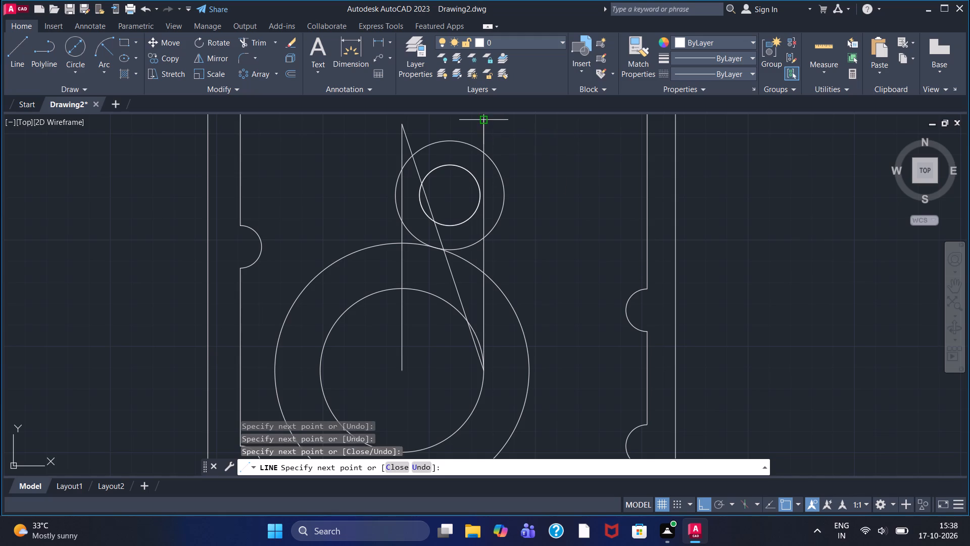
{"action": "right_click", "coordinate": [529, 135]}
{"action": "left_click", "coordinate": [544, 144]}
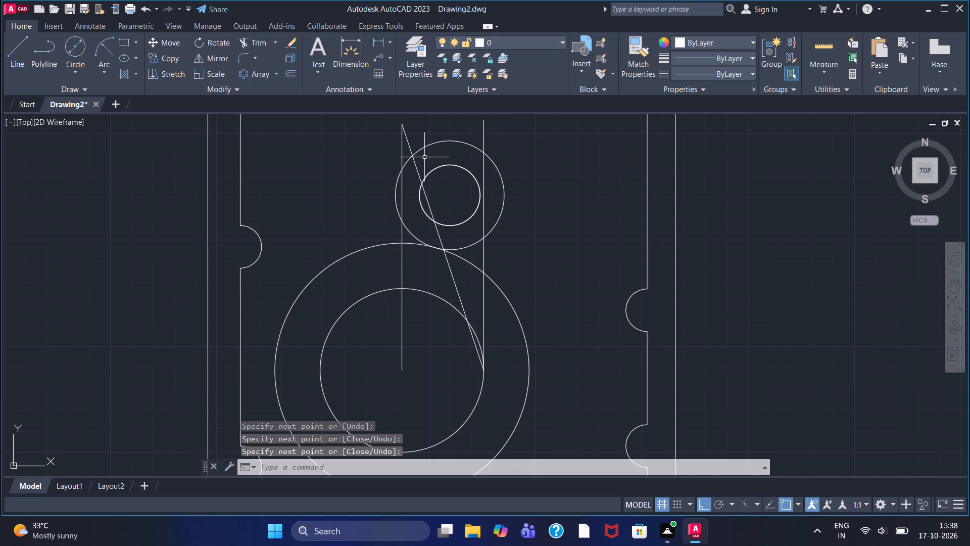
Delete the diagonal line connecting the two vertical lines.
{"action": "left_click", "coordinate": [417, 170]}
{"action": "key", "text": "Delete"}
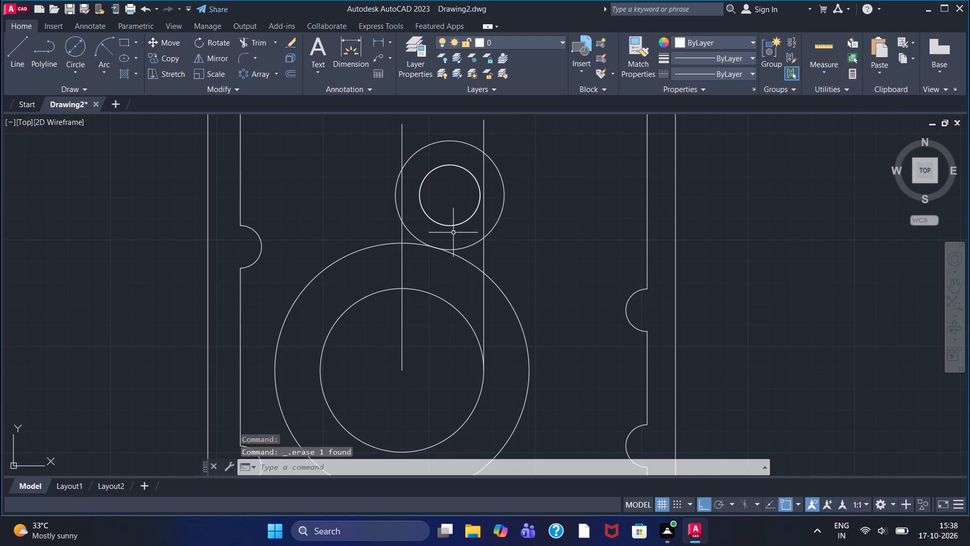
Trim the large outer circle's arc between the two vertical lines, and the parts of both lines inside that circle.
{"action": "left_click", "coordinate": [250, 38]}
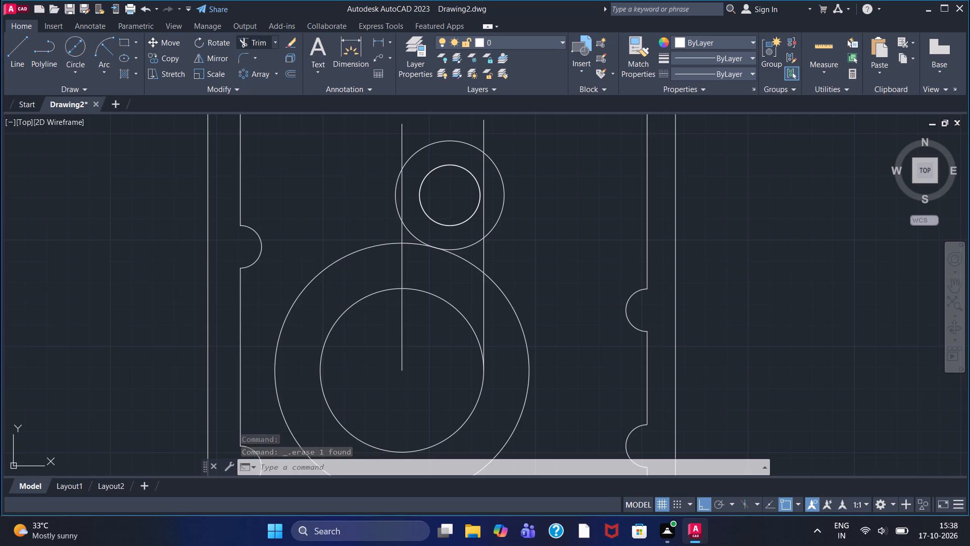
{"action": "left_click", "coordinate": [408, 243]}
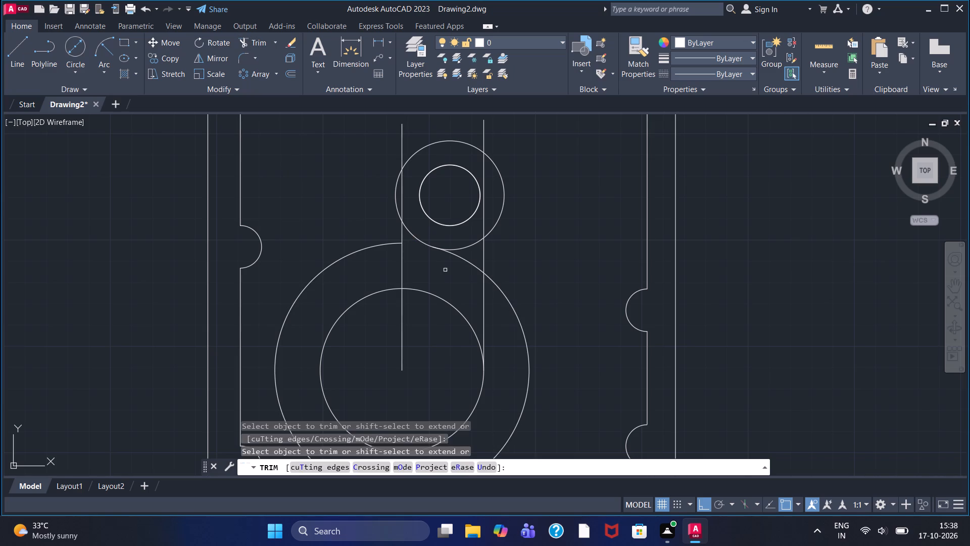
{"action": "left_click", "coordinate": [458, 259]}
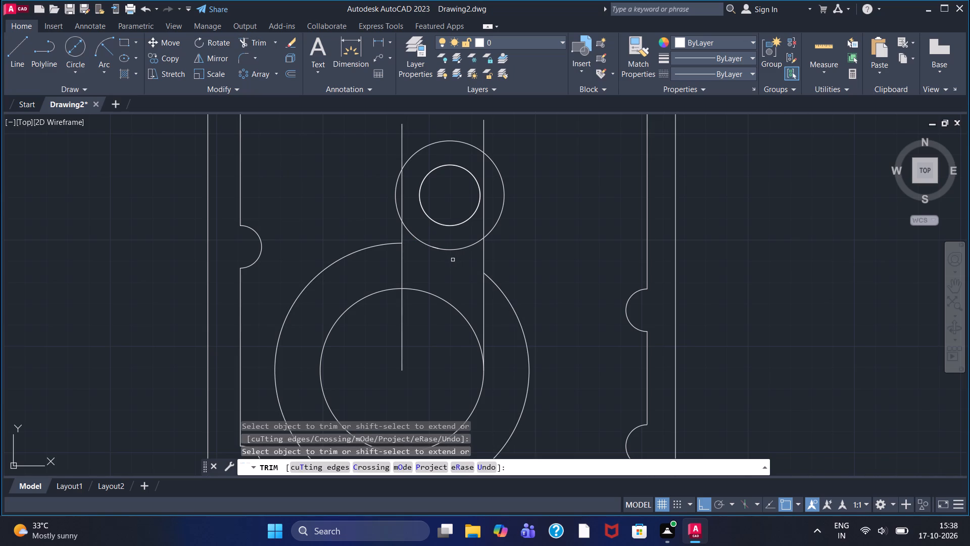
{"action": "left_click", "coordinate": [483, 304]}
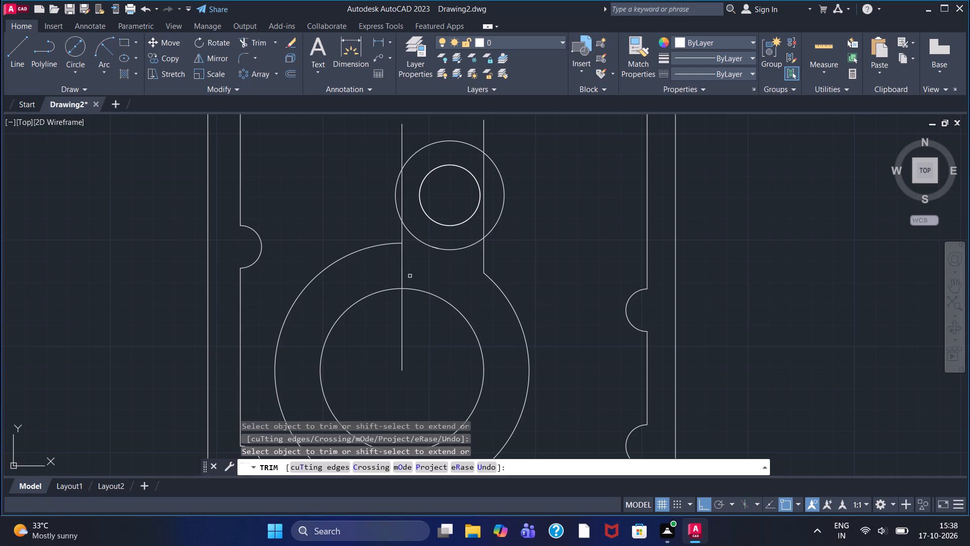
{"action": "double_click", "coordinate": [401, 269]}
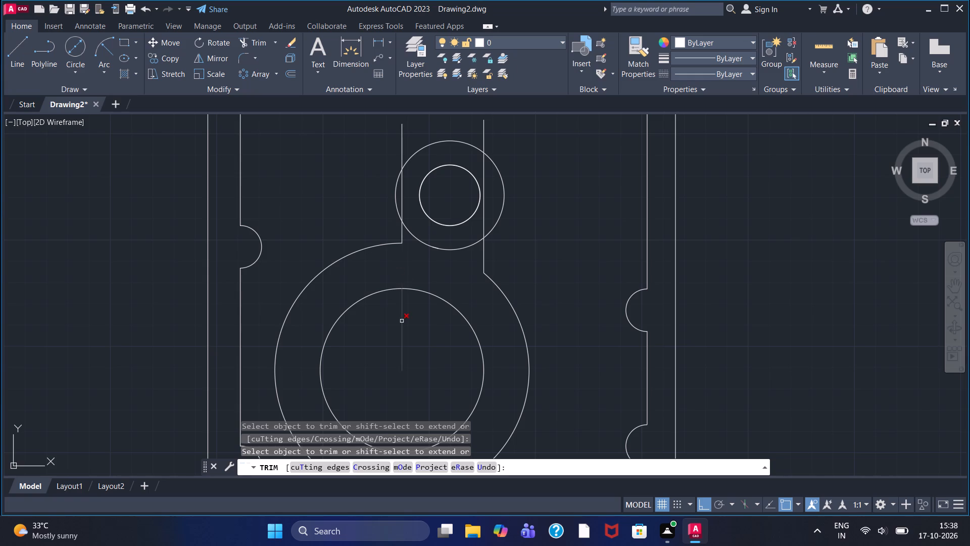
{"action": "left_click", "coordinate": [402, 321]}
Trim both vertical lines inside and above the small boss's outer circle, leaving only the short segments joining it to the large circle.
{"action": "left_click", "coordinate": [400, 189]}
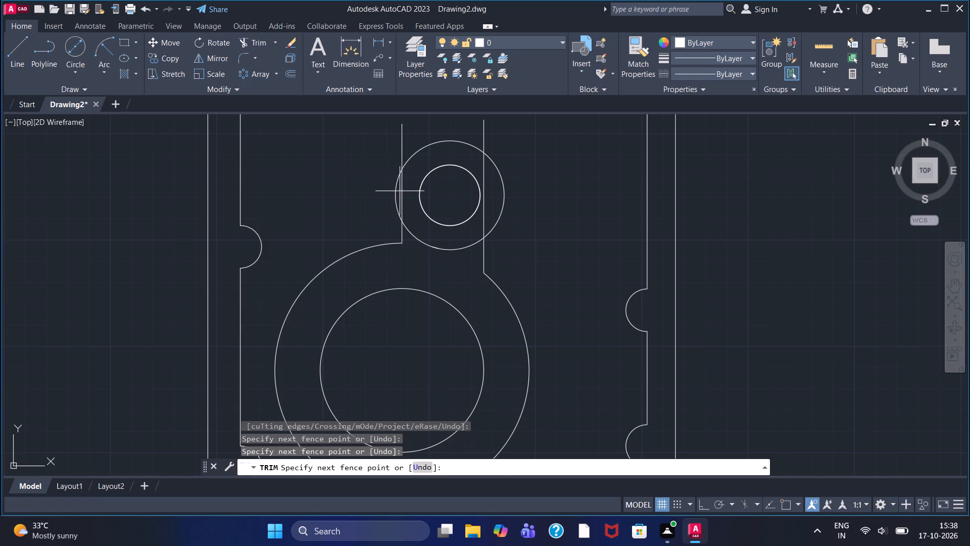
{"action": "left_click", "coordinate": [405, 193]}
{"action": "left_click", "coordinate": [401, 151]}
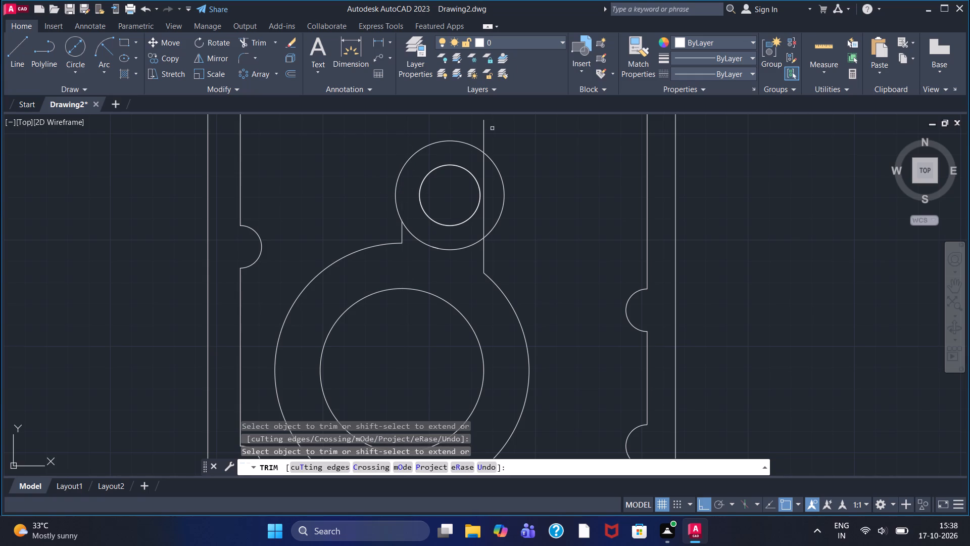
{"action": "left_click", "coordinate": [482, 133]}
{"action": "left_click", "coordinate": [484, 175]}
Trim away the lower arc of the small boss's outer circle between the two short vertical lines.
{"action": "left_click", "coordinate": [455, 249]}
{"action": "left_click", "coordinate": [429, 244]}
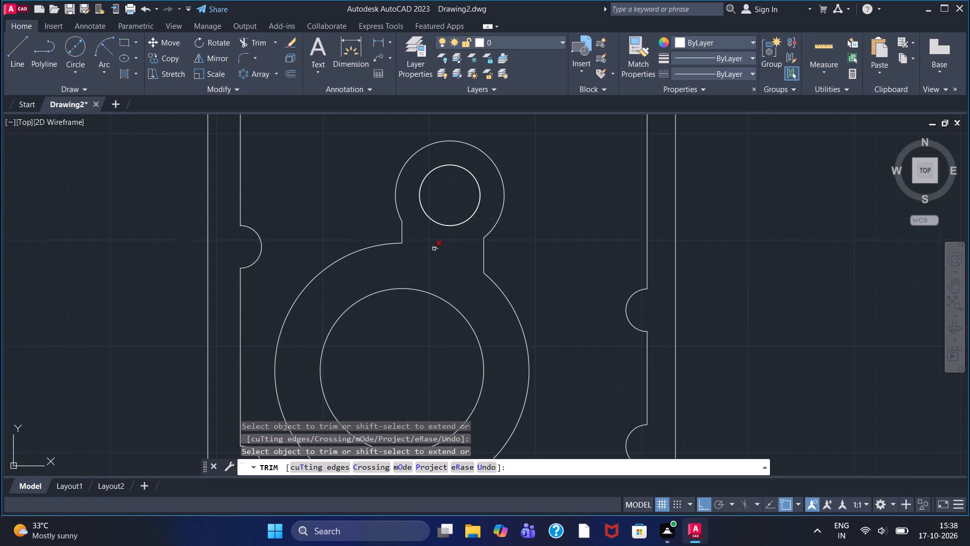
{"action": "left_click", "coordinate": [436, 248]}
{"action": "left_click_drag", "start_coordinate": [429, 255], "coordinate": [441, 240]}
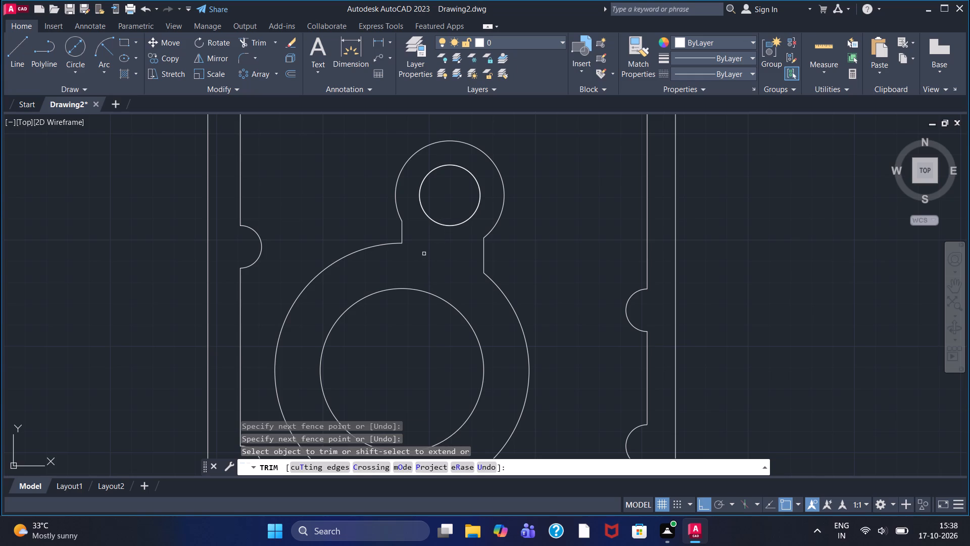
Fillet the upper ends of both short vertical lines to the small boss's outer arc with radius 5.
{"action": "left_click", "coordinate": [237, 56]}
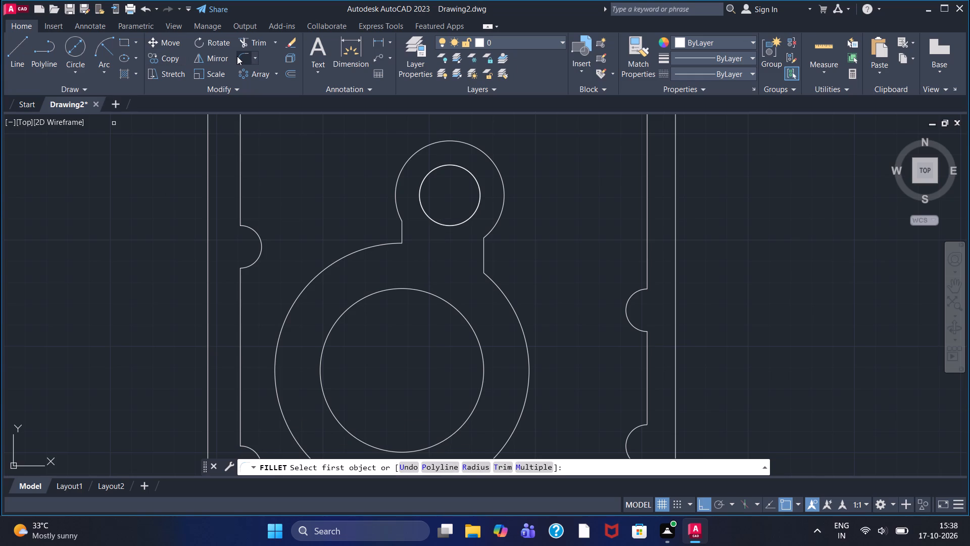
{"action": "left_click", "coordinate": [469, 463]}
{"action": "key", "text": "5"}
{"action": "key", "text": "Return"}
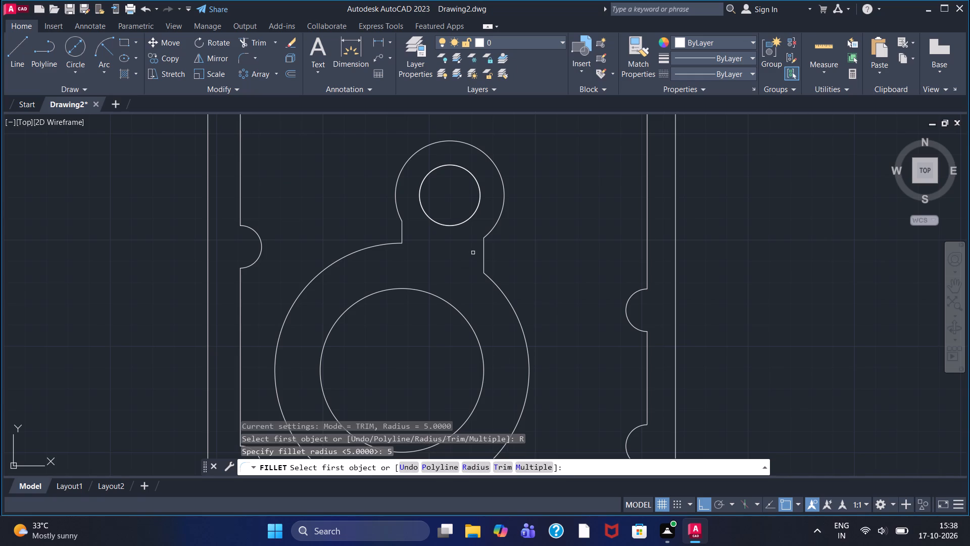
{"action": "left_click", "coordinate": [482, 249]}
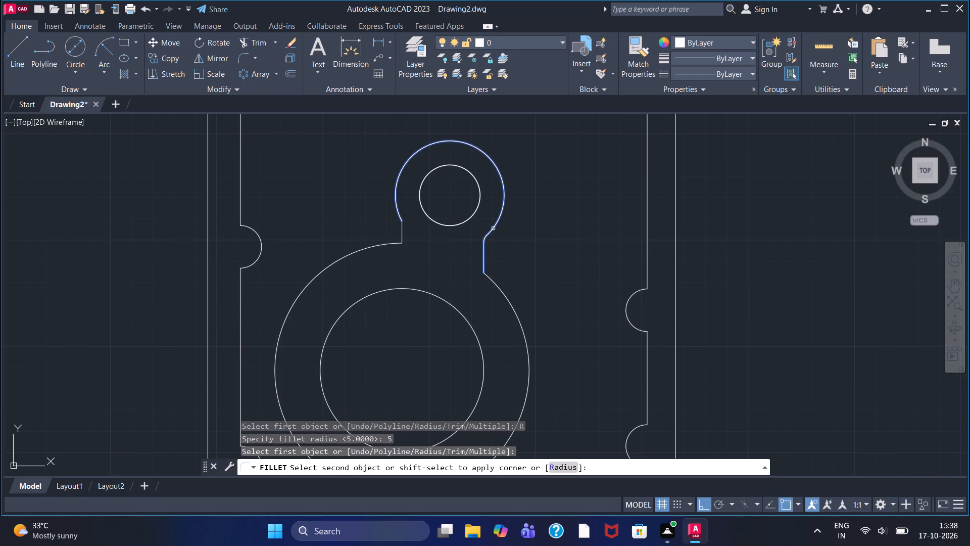
{"action": "left_click", "coordinate": [493, 229]}
{"action": "right_click", "coordinate": [460, 256]}
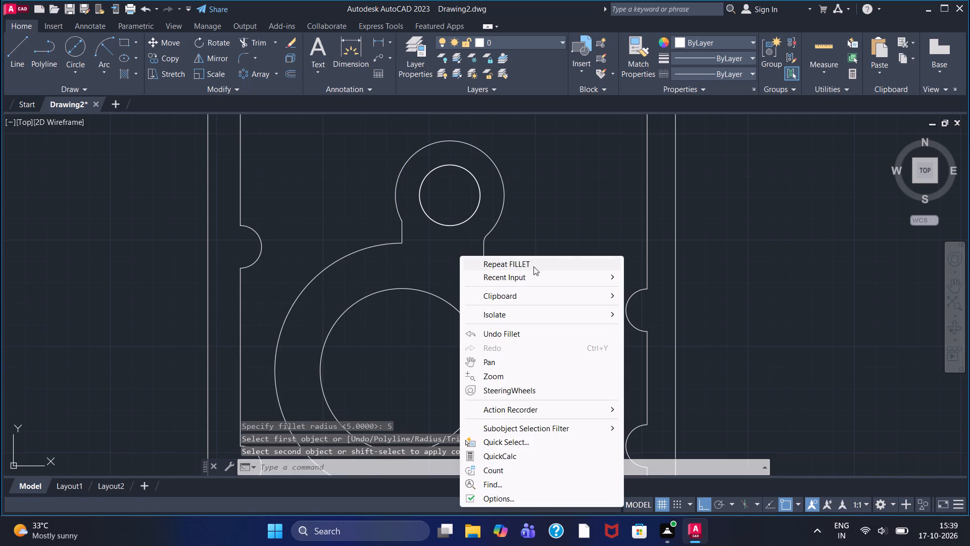
{"action": "left_click", "coordinate": [532, 261]}
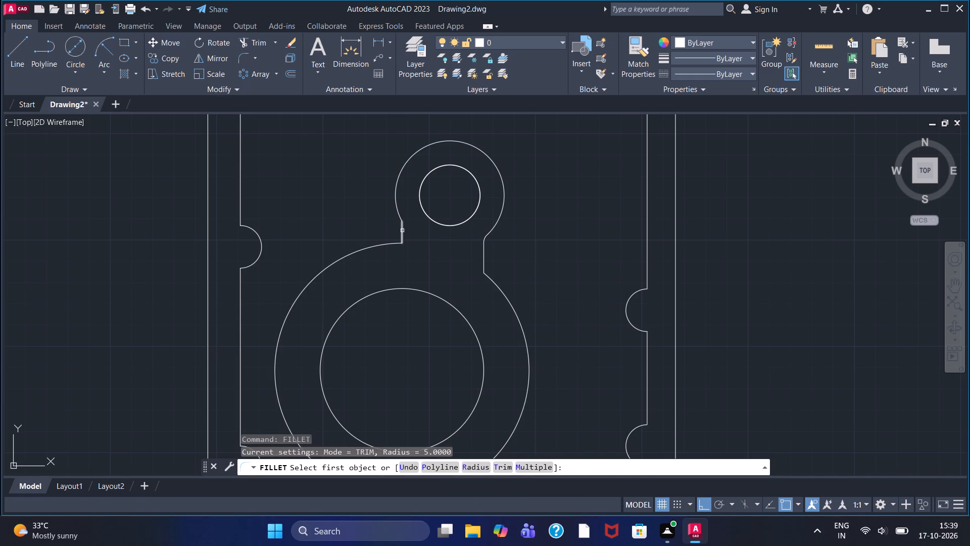
{"action": "left_click", "coordinate": [402, 231]}
{"action": "left_click", "coordinate": [398, 214]}
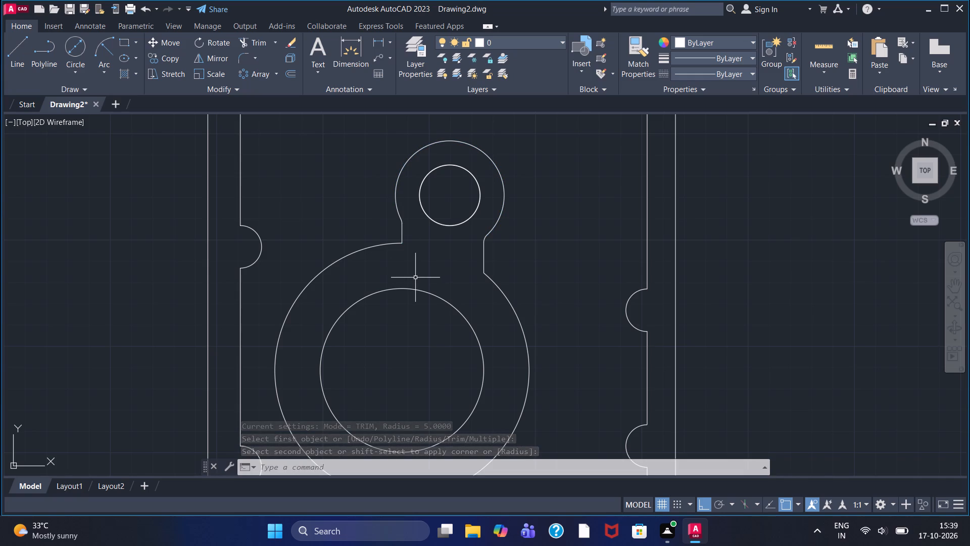
Fillet the corner between the left short vertical line and the large outer circle's arc with radius 5.
{"action": "right_click", "coordinate": [415, 278]}
{"action": "left_click", "coordinate": [471, 35]}
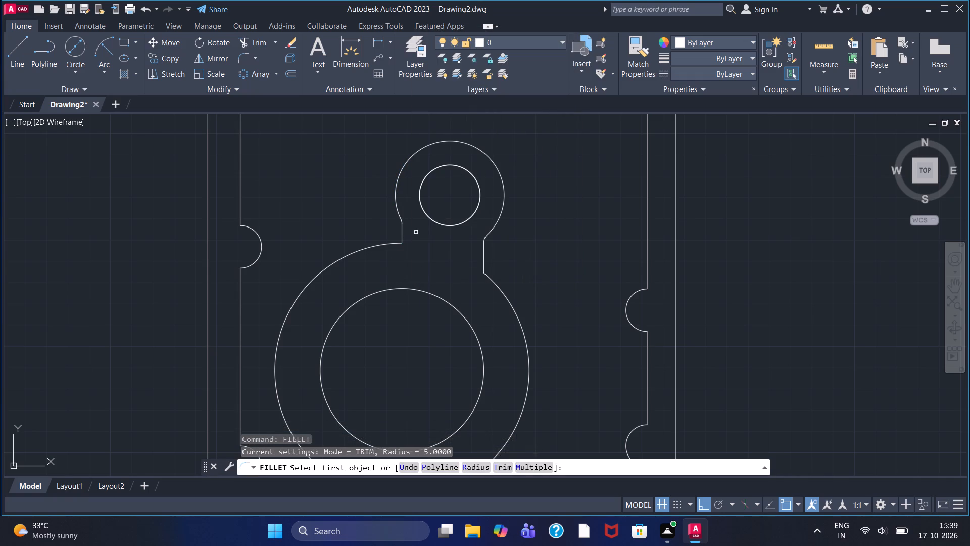
{"action": "left_click", "coordinate": [391, 244]}
{"action": "left_click", "coordinate": [401, 234]}
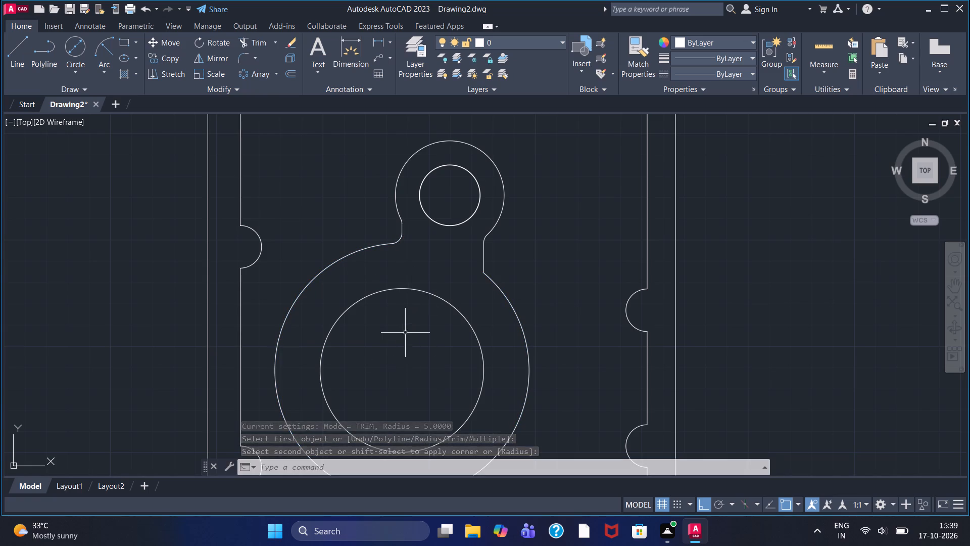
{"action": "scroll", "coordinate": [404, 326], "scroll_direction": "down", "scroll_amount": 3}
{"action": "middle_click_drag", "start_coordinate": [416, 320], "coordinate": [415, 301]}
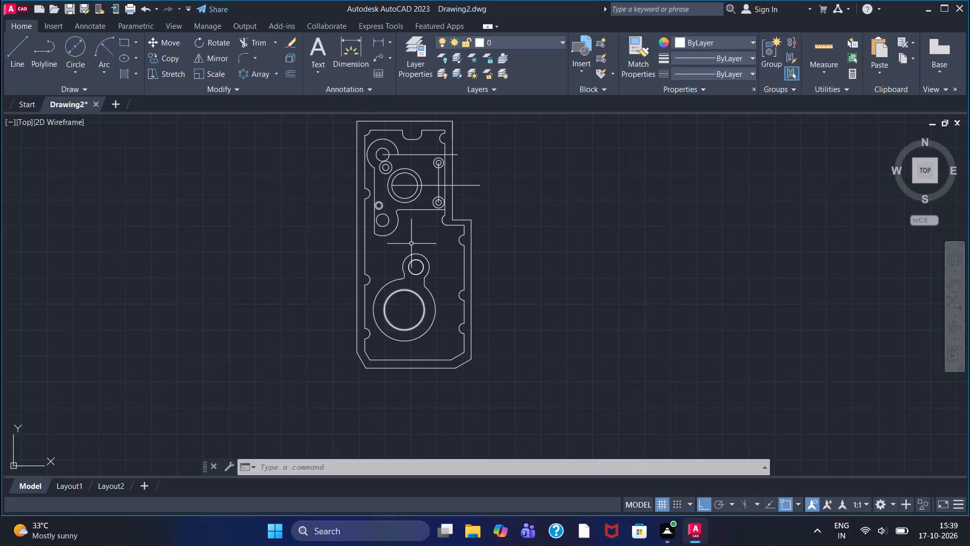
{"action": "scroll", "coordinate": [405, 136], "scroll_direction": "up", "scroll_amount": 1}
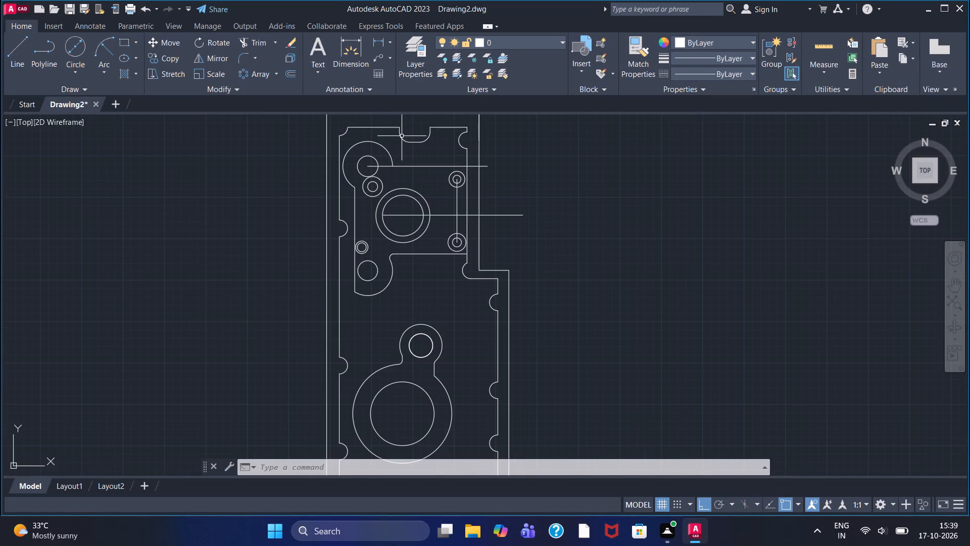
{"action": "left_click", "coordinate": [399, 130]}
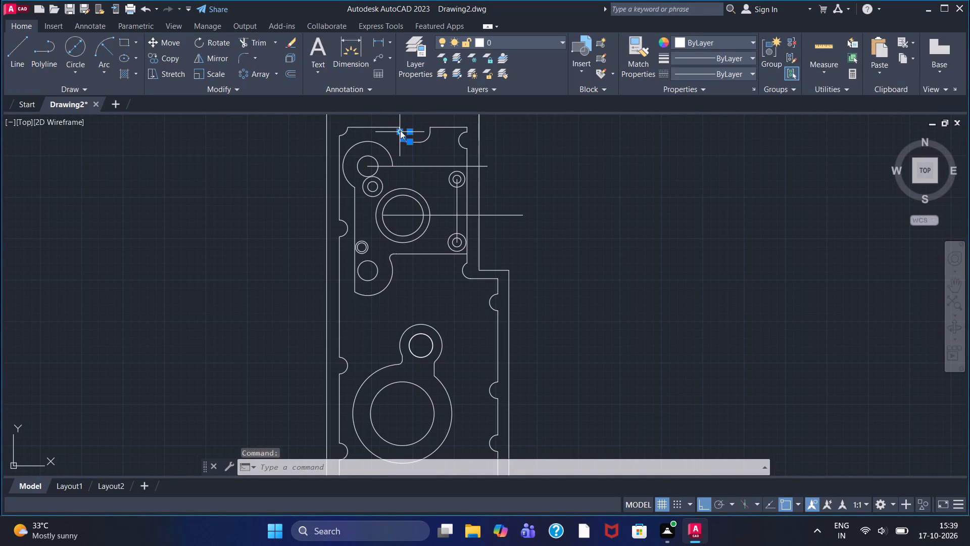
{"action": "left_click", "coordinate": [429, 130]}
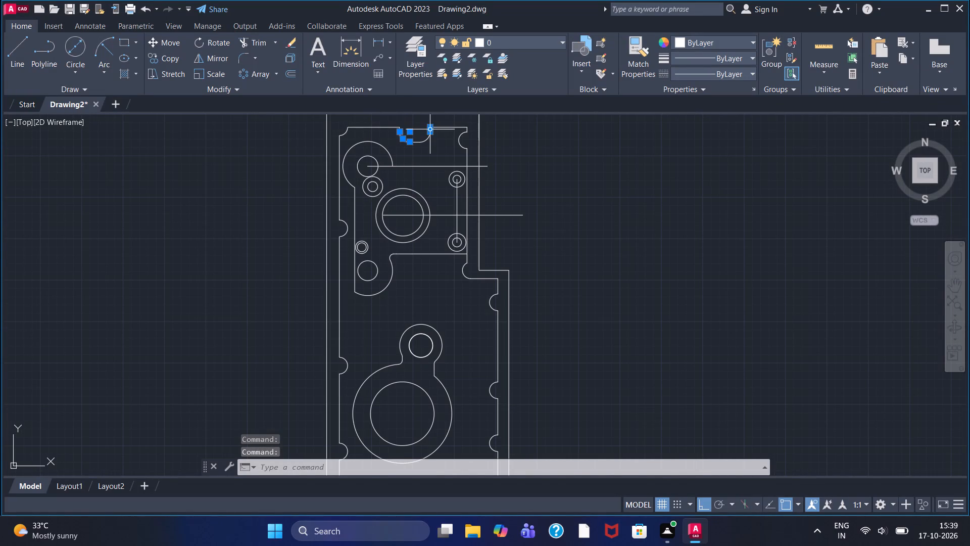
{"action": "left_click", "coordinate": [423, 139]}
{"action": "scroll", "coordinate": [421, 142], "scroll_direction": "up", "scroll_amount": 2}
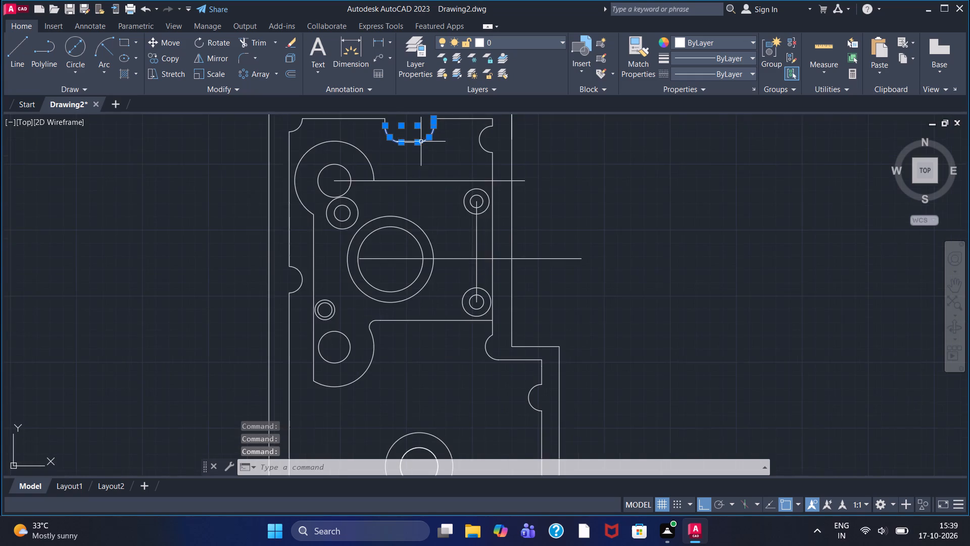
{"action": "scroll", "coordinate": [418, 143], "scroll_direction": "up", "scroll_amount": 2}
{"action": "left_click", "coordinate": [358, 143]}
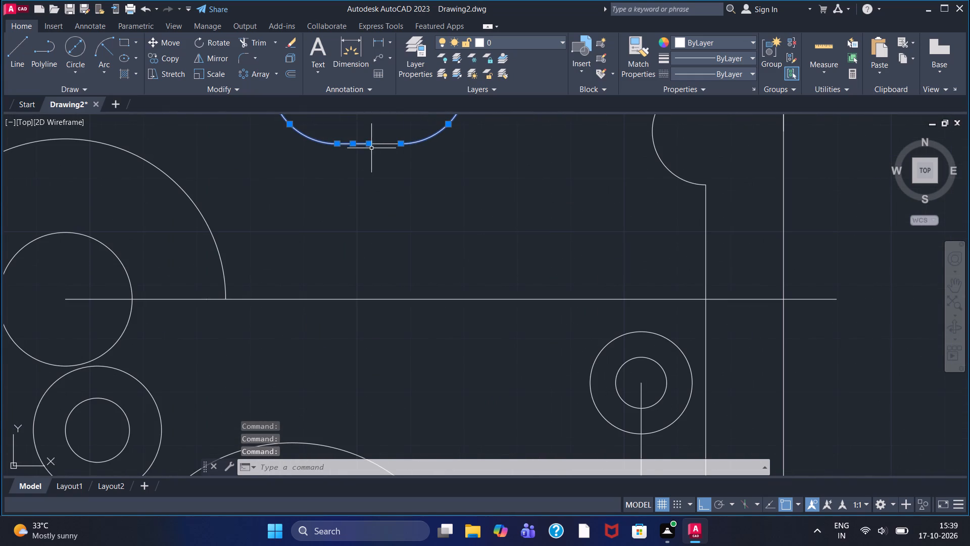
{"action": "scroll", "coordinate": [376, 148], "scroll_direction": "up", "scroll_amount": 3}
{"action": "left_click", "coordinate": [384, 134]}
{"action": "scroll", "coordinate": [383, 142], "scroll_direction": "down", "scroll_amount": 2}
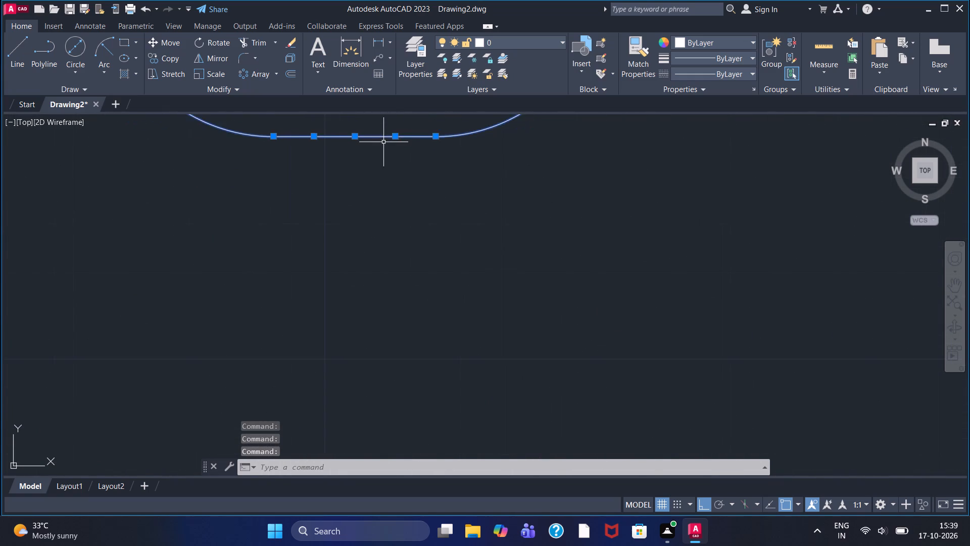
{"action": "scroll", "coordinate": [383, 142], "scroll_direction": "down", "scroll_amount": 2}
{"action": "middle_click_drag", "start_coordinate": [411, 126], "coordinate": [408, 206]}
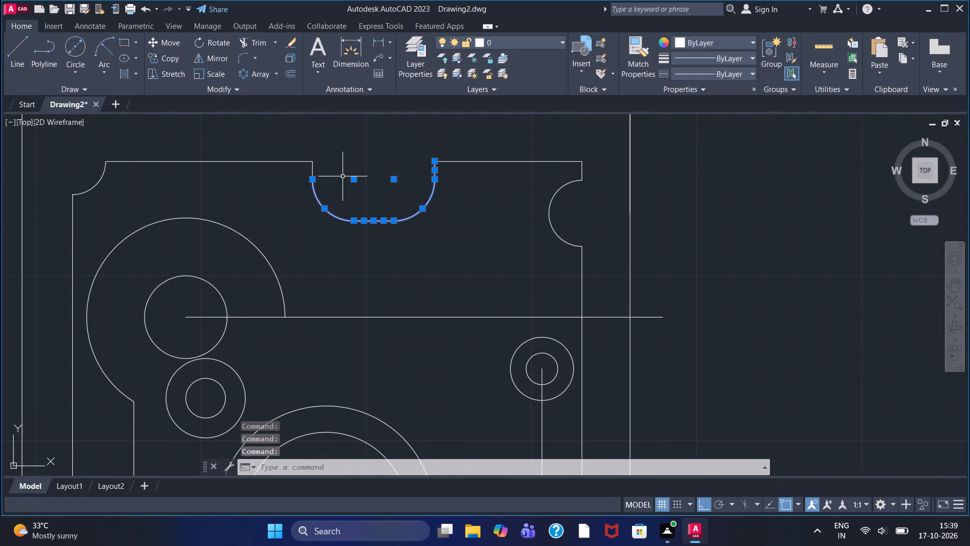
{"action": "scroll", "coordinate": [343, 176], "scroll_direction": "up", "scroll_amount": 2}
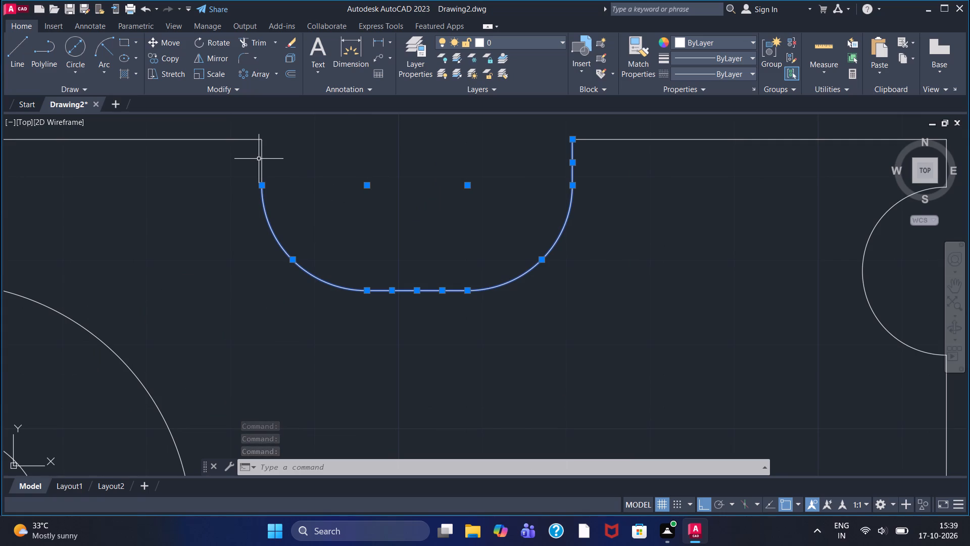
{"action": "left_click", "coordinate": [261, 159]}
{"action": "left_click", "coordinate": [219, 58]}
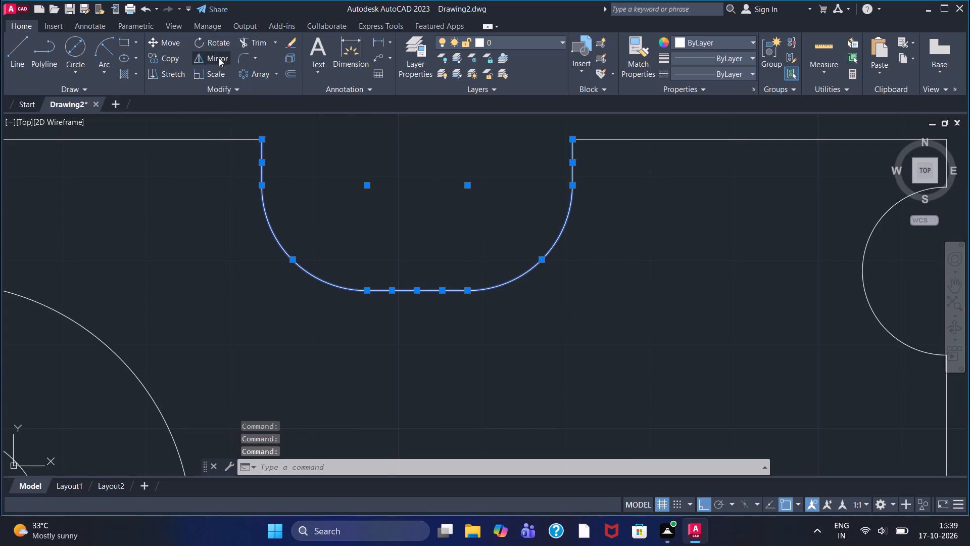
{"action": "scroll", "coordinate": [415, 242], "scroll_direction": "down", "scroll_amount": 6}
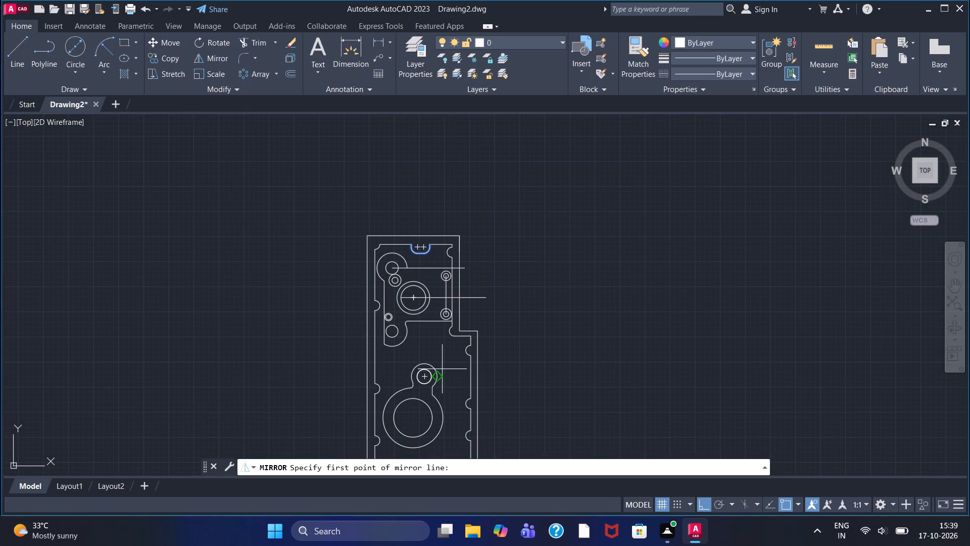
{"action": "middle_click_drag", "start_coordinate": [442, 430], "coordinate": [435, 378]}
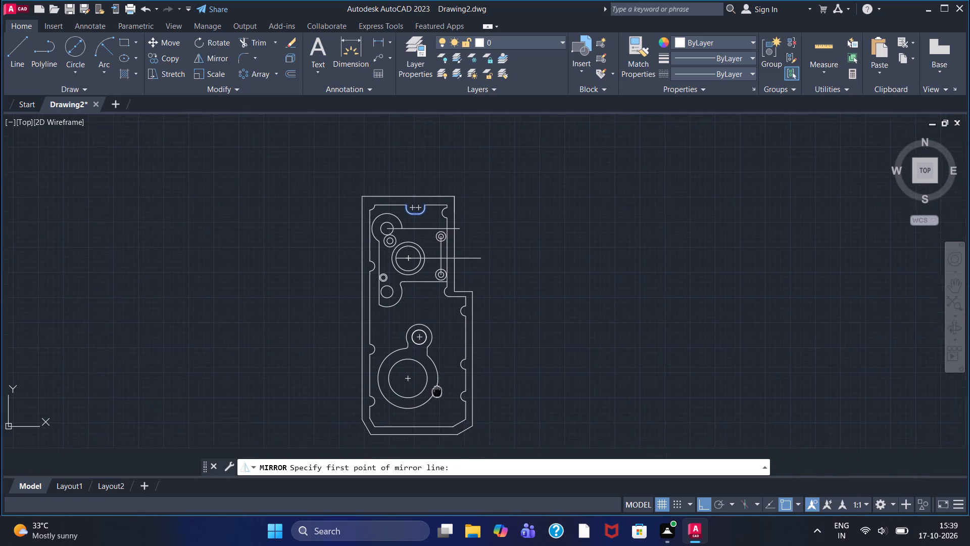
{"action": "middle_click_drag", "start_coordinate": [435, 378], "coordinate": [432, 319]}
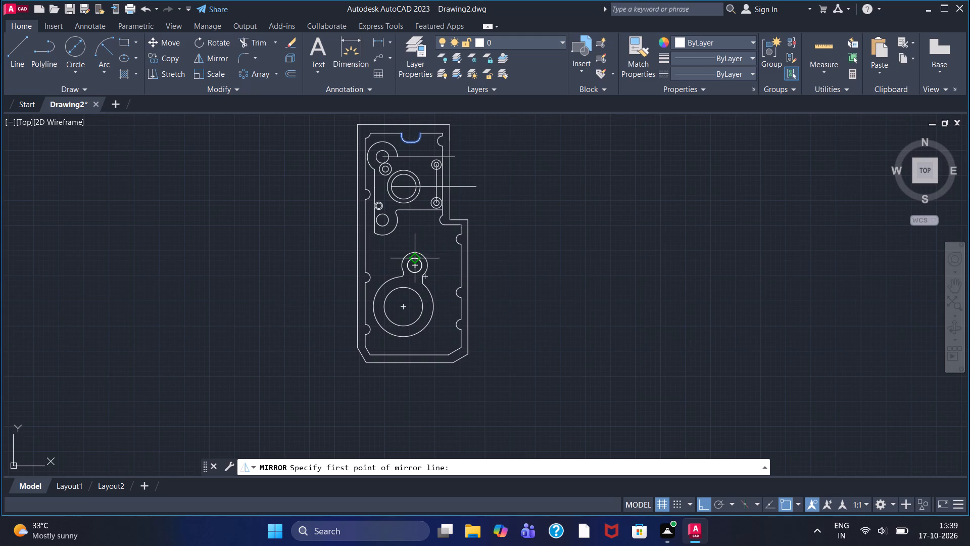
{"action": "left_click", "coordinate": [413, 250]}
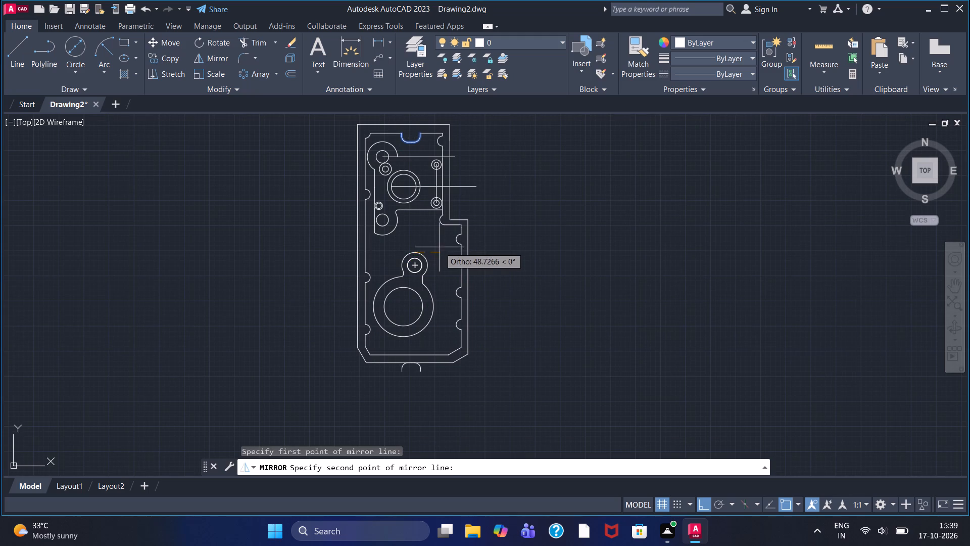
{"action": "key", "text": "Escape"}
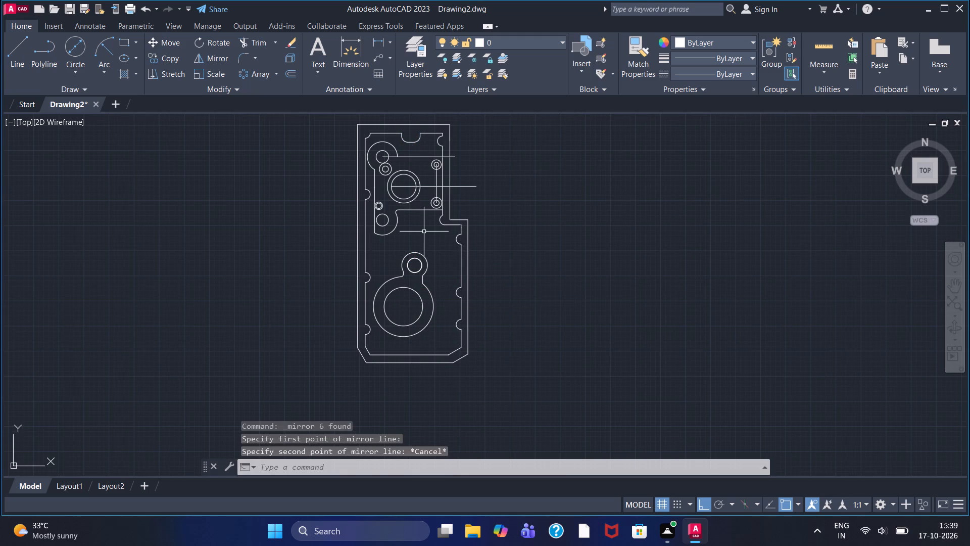
Draw two vertical lines from the top notch's two upper corners straight down past the housing's bottom edge.
{"action": "left_click", "coordinate": [18, 47]}
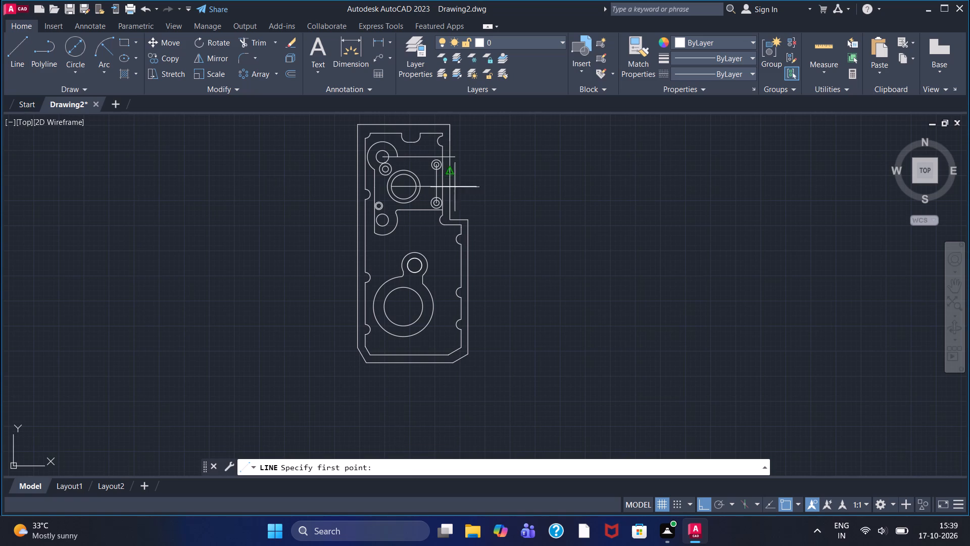
{"action": "left_click", "coordinate": [395, 133]}
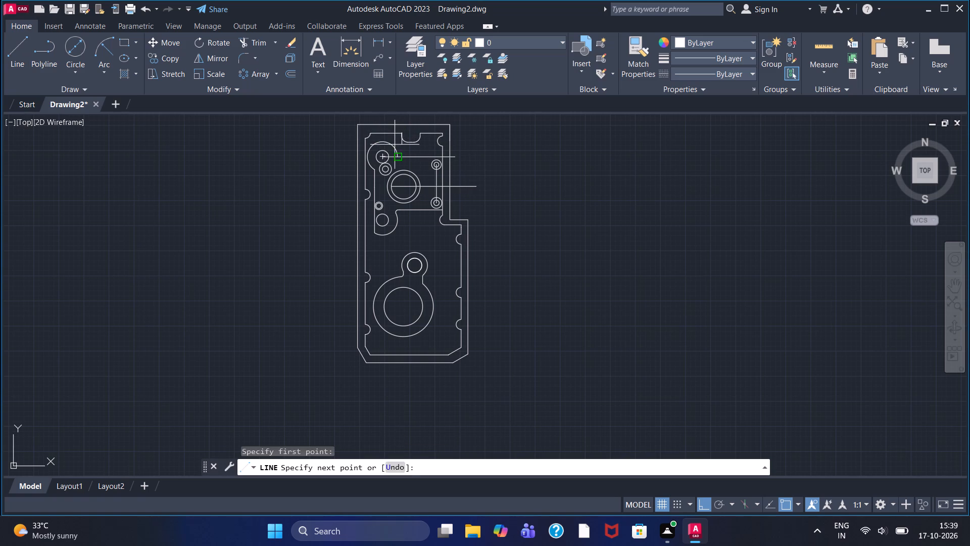
{"action": "left_click", "coordinate": [413, 382]}
{"action": "right_click", "coordinate": [413, 382]}
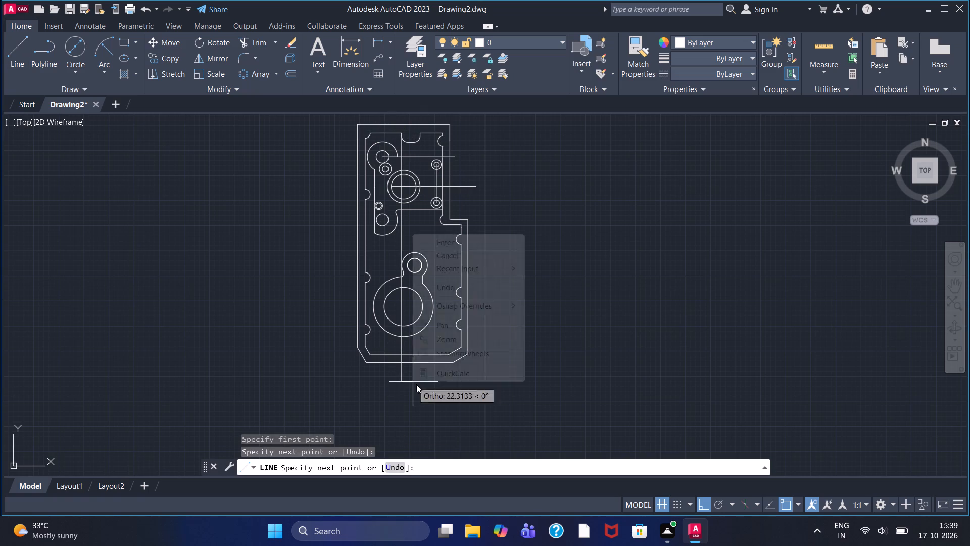
{"action": "left_click", "coordinate": [455, 243]}
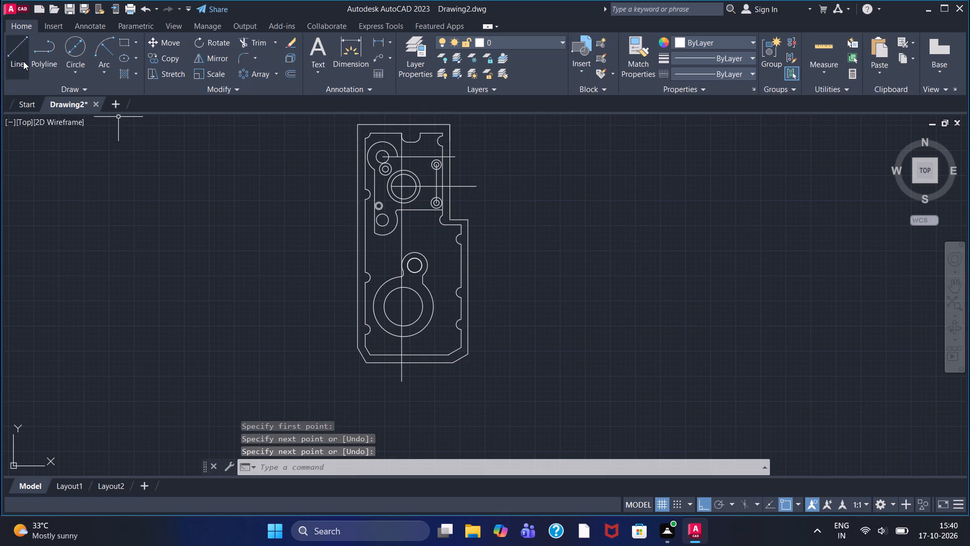
{"action": "left_click", "coordinate": [23, 61]}
{"action": "left_click", "coordinate": [418, 133]}
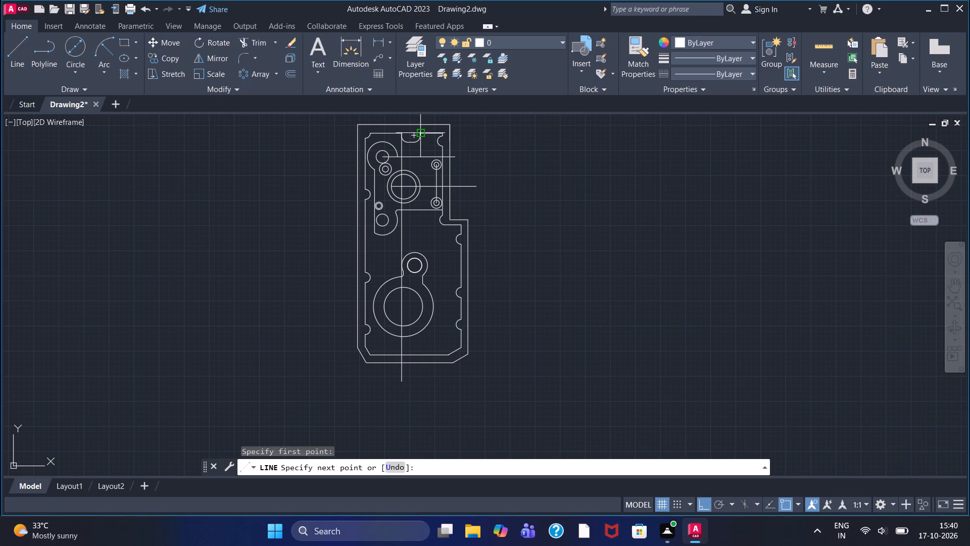
{"action": "left_click", "coordinate": [414, 379]}
{"action": "right_click", "coordinate": [414, 379]}
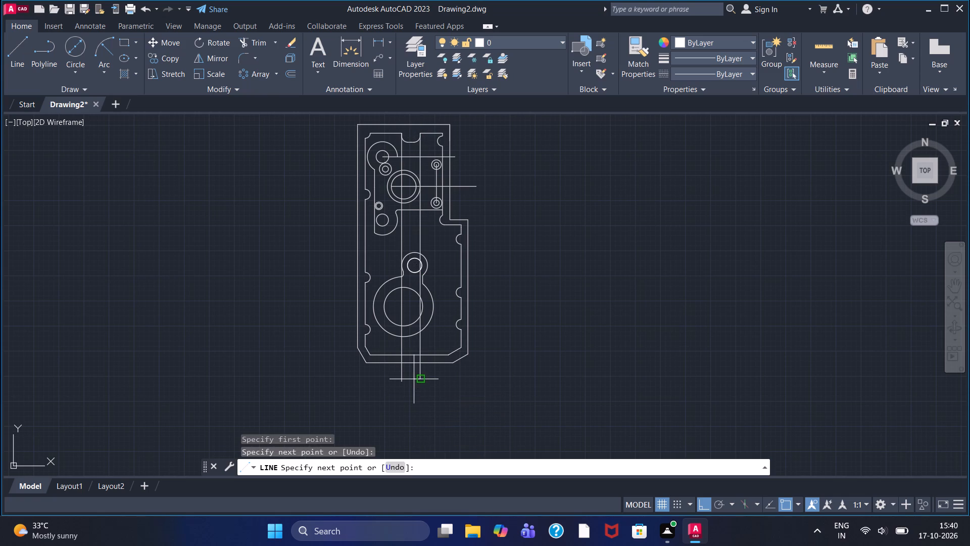
{"action": "left_click", "coordinate": [444, 238]}
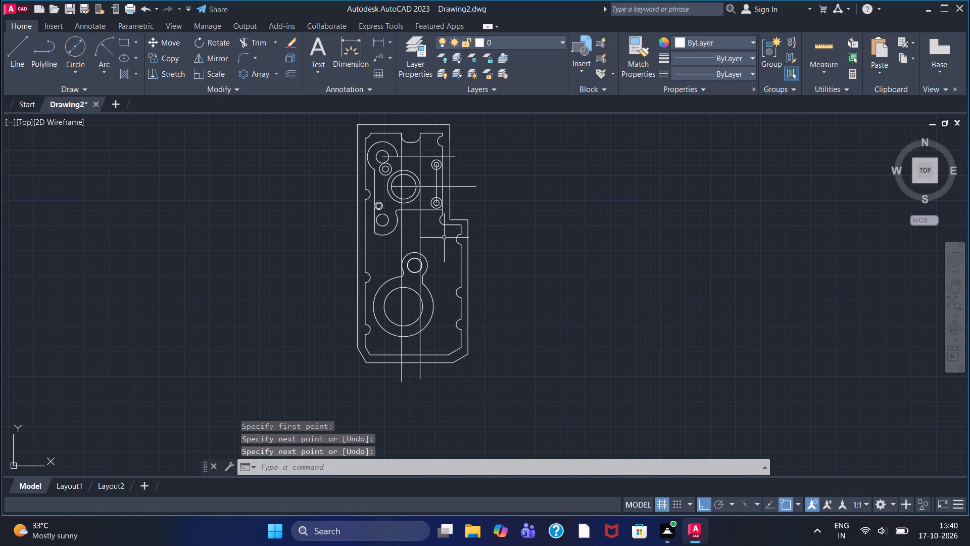
Trim the lower ends of both long vertical lines back to the inner outline's bottom edge.
{"action": "left_click", "coordinate": [265, 37]}
{"action": "scroll", "coordinate": [430, 296], "scroll_direction": "up", "scroll_amount": 2}
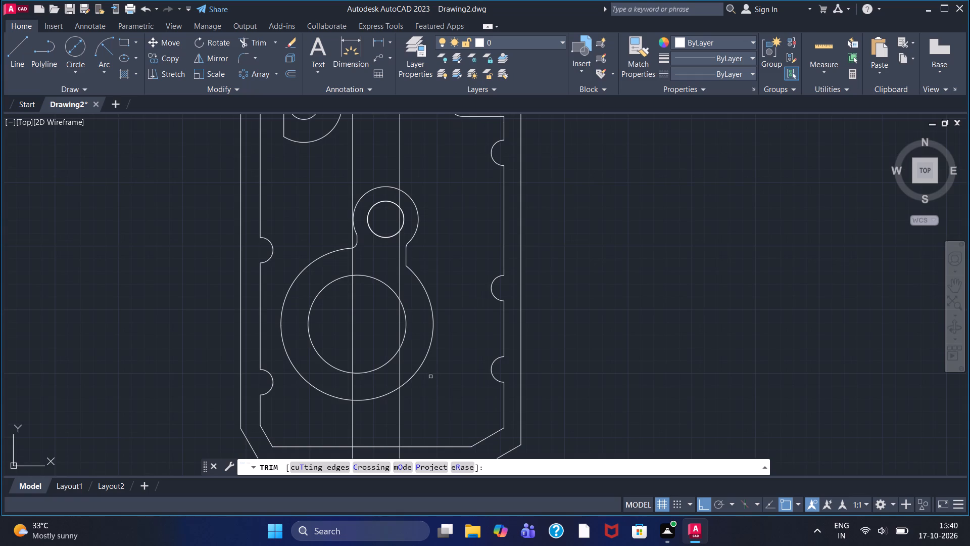
{"action": "middle_click_drag", "start_coordinate": [440, 382], "coordinate": [443, 228]}
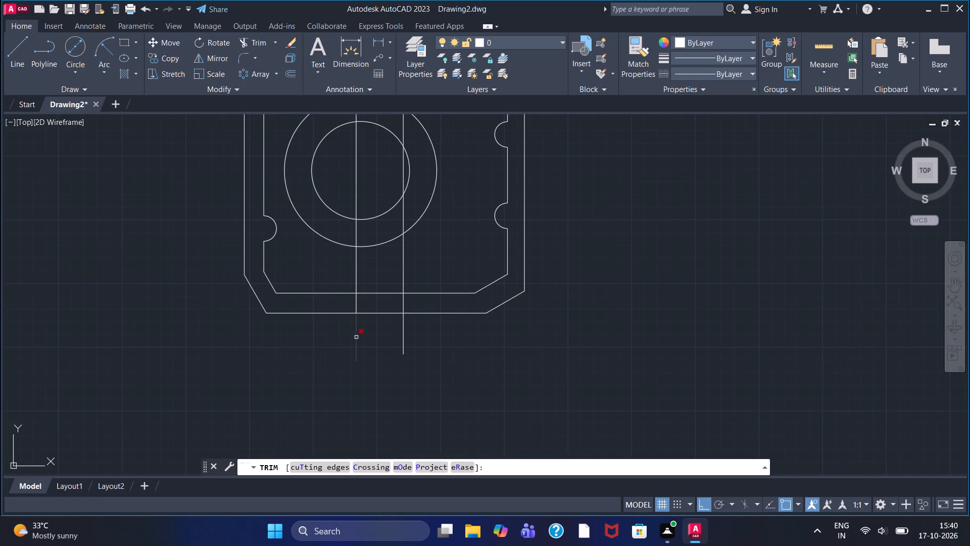
{"action": "left_click", "coordinate": [357, 337]}
{"action": "left_click", "coordinate": [403, 334]}
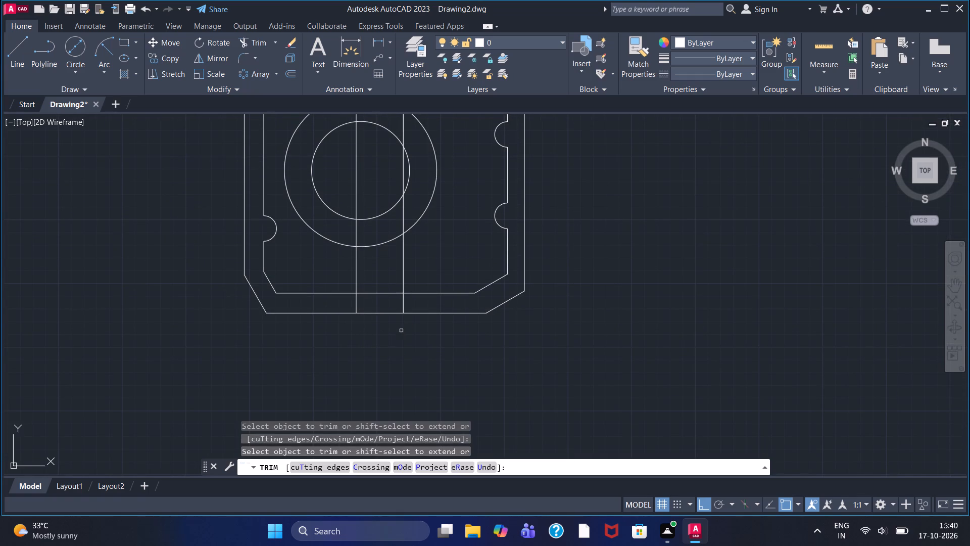
{"action": "left_click", "coordinate": [404, 302]}
{"action": "left_click", "coordinate": [356, 303]}
Draw a horizontal line crossing both long vertical lines a short distance above the inner outline's bottom edge.
{"action": "left_click", "coordinate": [9, 47]}
{"action": "left_click", "coordinate": [338, 271]}
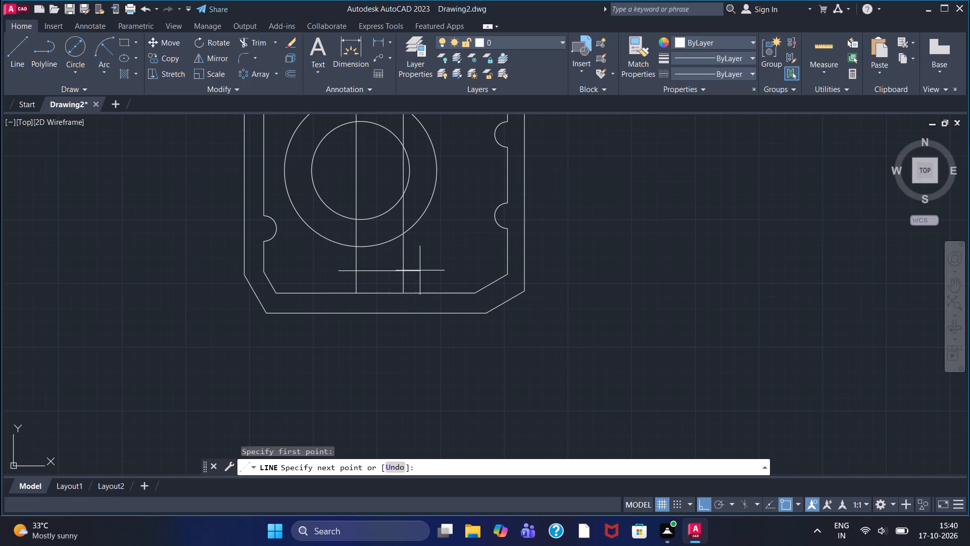
{"action": "left_click", "coordinate": [429, 269]}
{"action": "right_click", "coordinate": [429, 269]}
{"action": "left_click", "coordinate": [460, 276]}
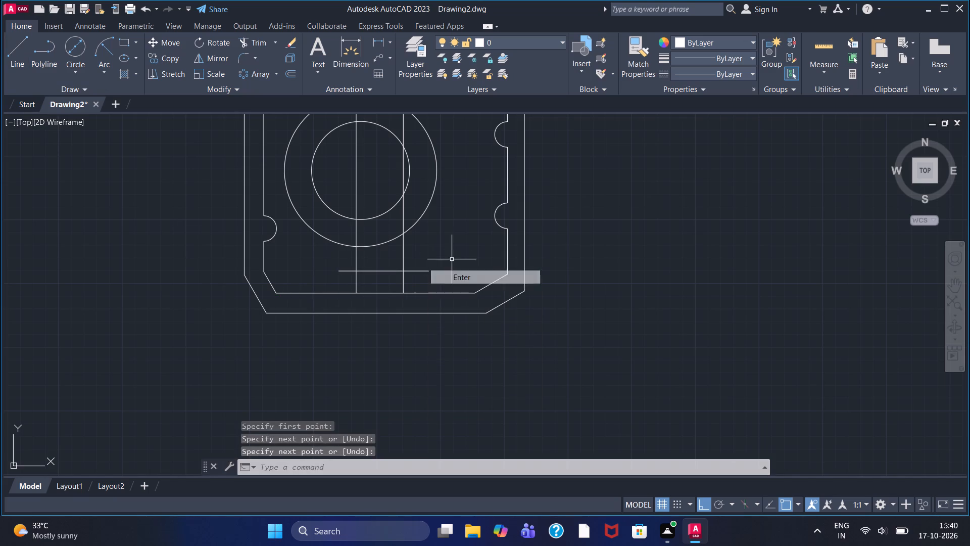
Trim the horizontal line's overhangs and the vertical lines just above it to leave a rectangular notch on the inner bottom edge.
{"action": "left_click", "coordinate": [250, 43]}
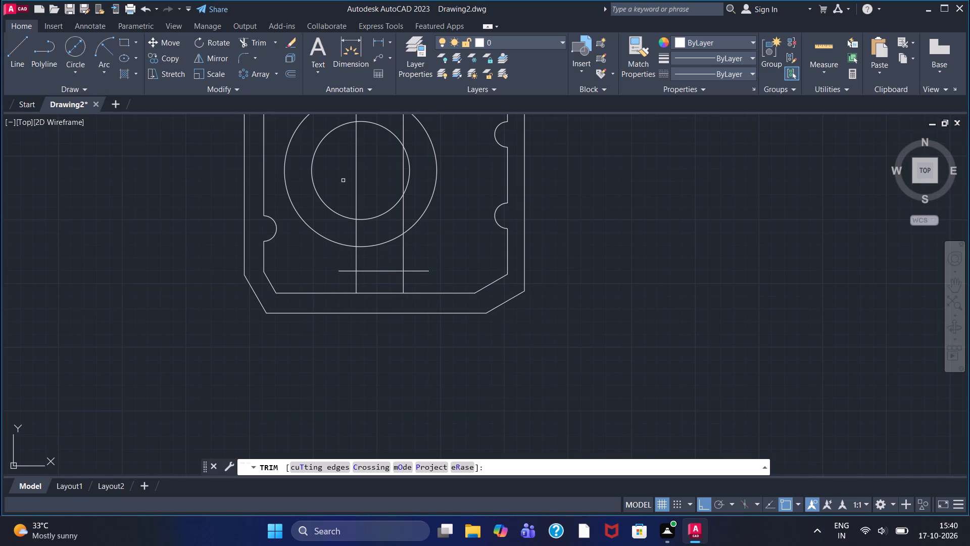
{"action": "double_click", "coordinate": [346, 272]}
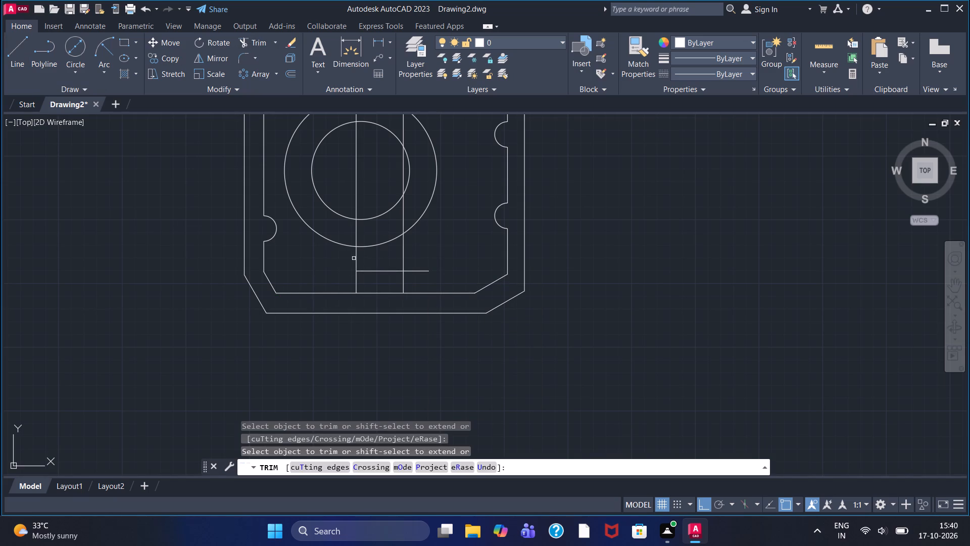
{"action": "left_click", "coordinate": [355, 258]}
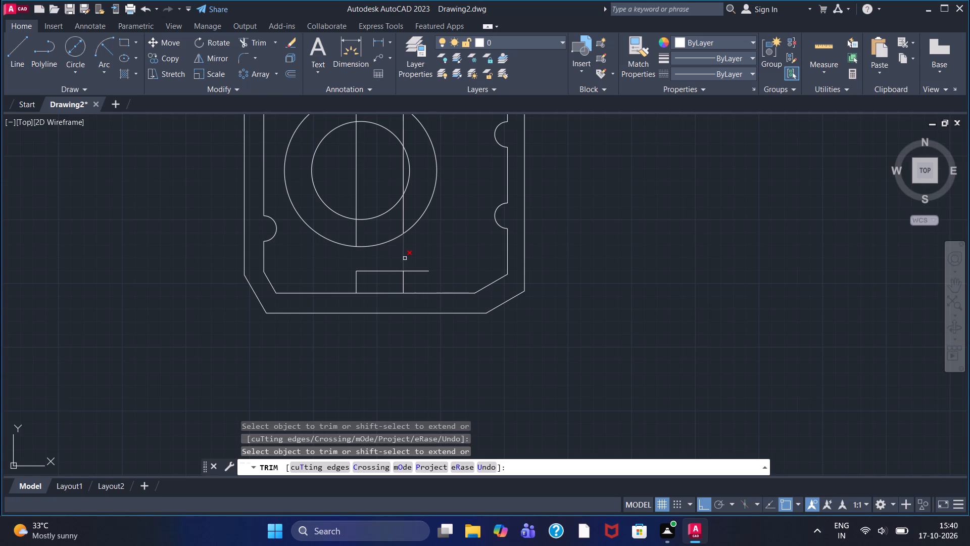
{"action": "left_click", "coordinate": [405, 258]}
{"action": "double_click", "coordinate": [418, 275]}
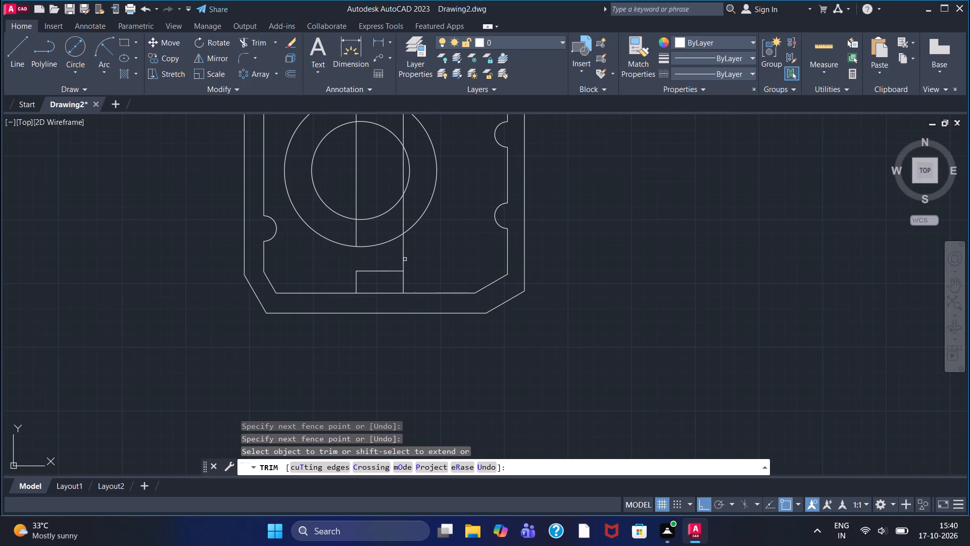
{"action": "left_click", "coordinate": [404, 258]}
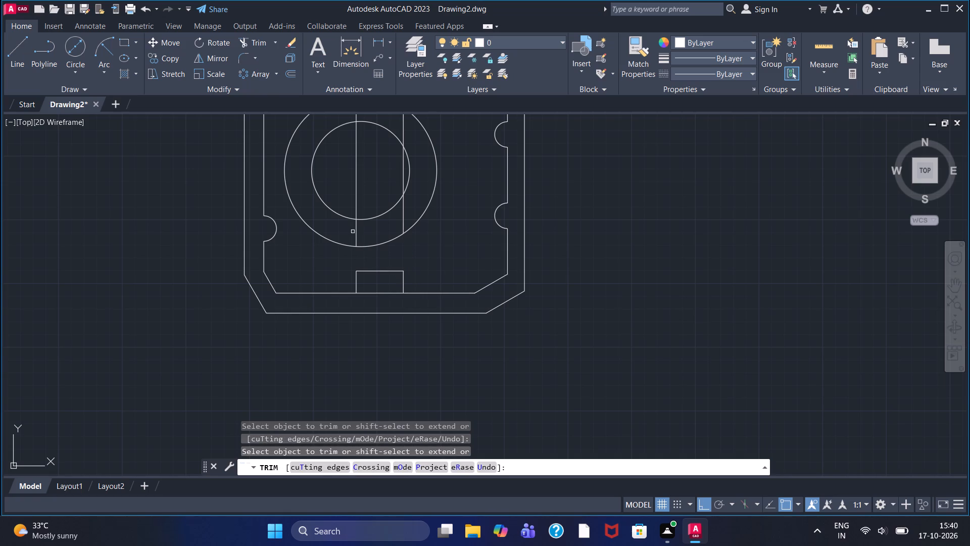
Trim away the parts of both long vertical lines that pass through the large circles and up to the small boss.
{"action": "left_click", "coordinate": [356, 233]}
{"action": "double_click", "coordinate": [402, 223]}
{"action": "left_click", "coordinate": [357, 180]}
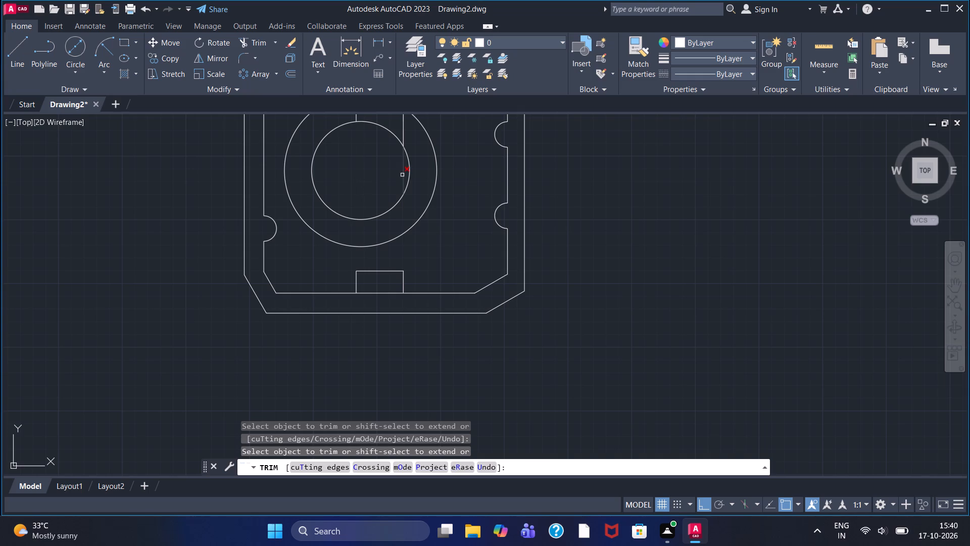
{"action": "double_click", "coordinate": [402, 175]}
{"action": "middle_click_drag", "start_coordinate": [402, 175], "coordinate": [378, 401]}
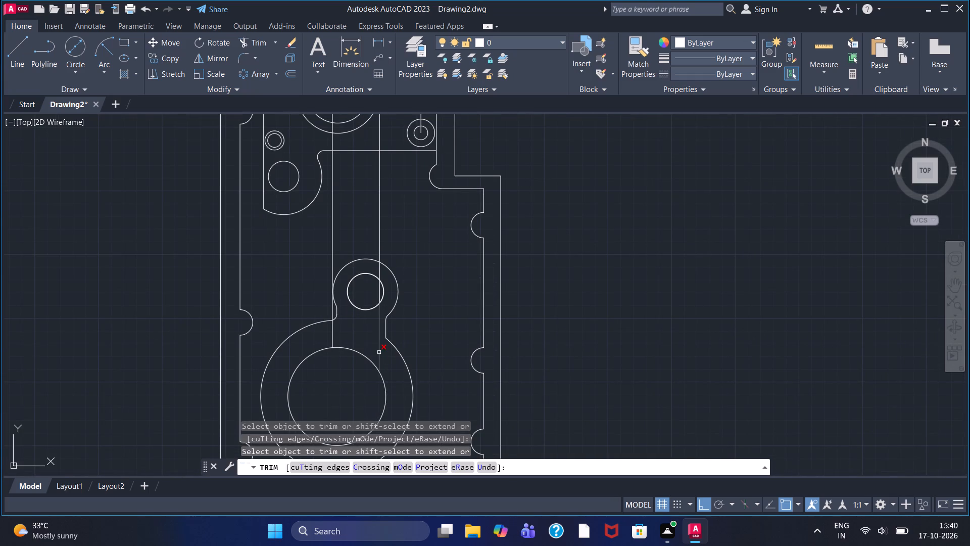
{"action": "left_click", "coordinate": [378, 352]}
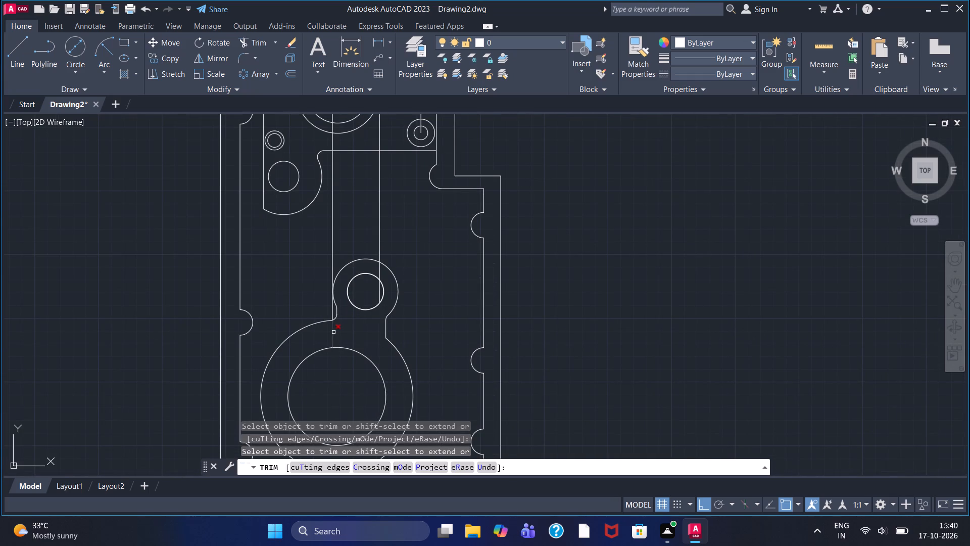
{"action": "double_click", "coordinate": [333, 332]}
Trim away the remaining parts of both vertical lines from the small boss up to the top notch.
{"action": "scroll", "coordinate": [327, 320], "scroll_direction": "up", "scroll_amount": 2}
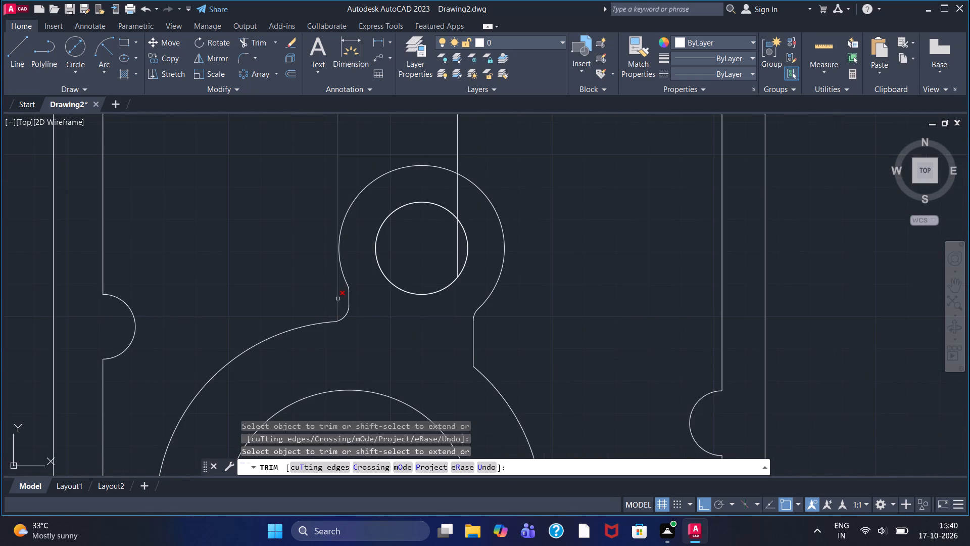
{"action": "left_click", "coordinate": [337, 299]}
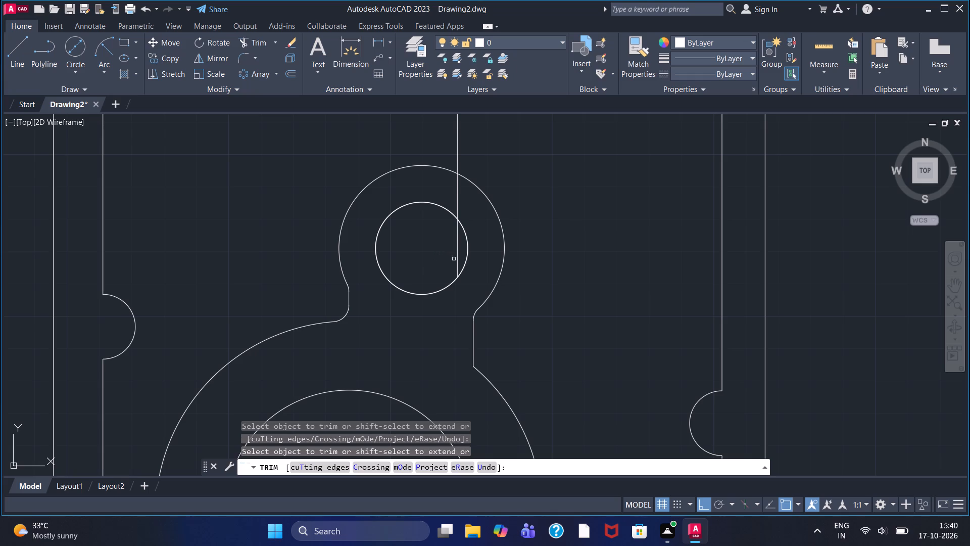
{"action": "left_click", "coordinate": [458, 260]}
{"action": "left_click", "coordinate": [460, 203]}
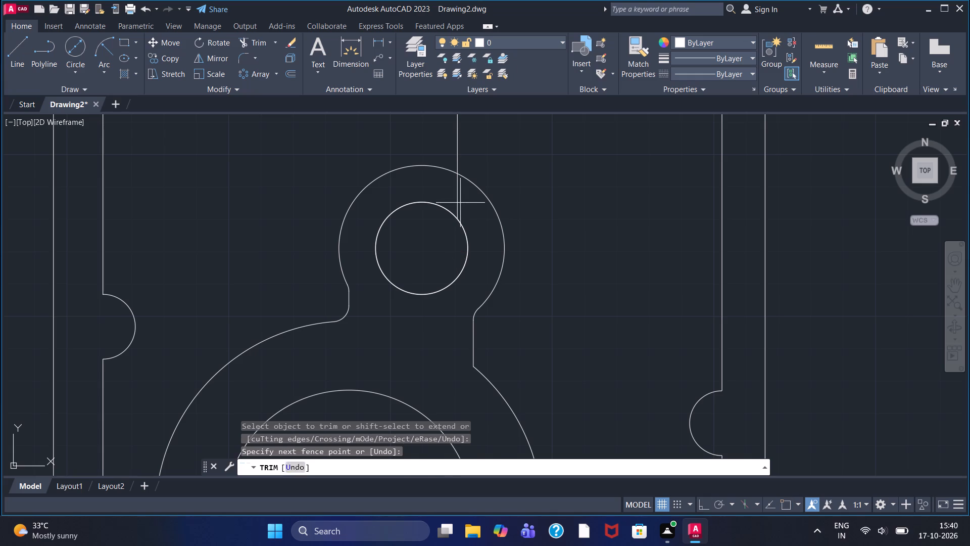
{"action": "left_click", "coordinate": [445, 199]}
{"action": "middle_click_drag", "start_coordinate": [445, 199], "coordinate": [457, 455]}
{"action": "scroll", "coordinate": [461, 432], "scroll_direction": "up", "scroll_amount": 1}
{"action": "left_click_drag", "start_coordinate": [456, 376], "coordinate": [502, 332]}
Fillet both upper corners of the bottom-edge notch with radius 12.5.
{"action": "scroll", "coordinate": [497, 332], "scroll_direction": "down", "scroll_amount": 3}
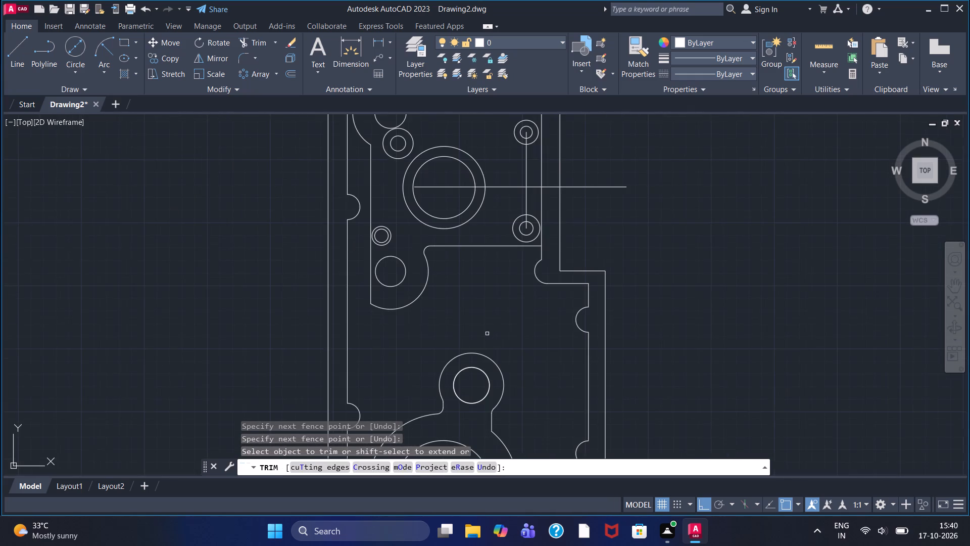
{"action": "scroll", "coordinate": [498, 254], "scroll_direction": "down", "scroll_amount": 2}
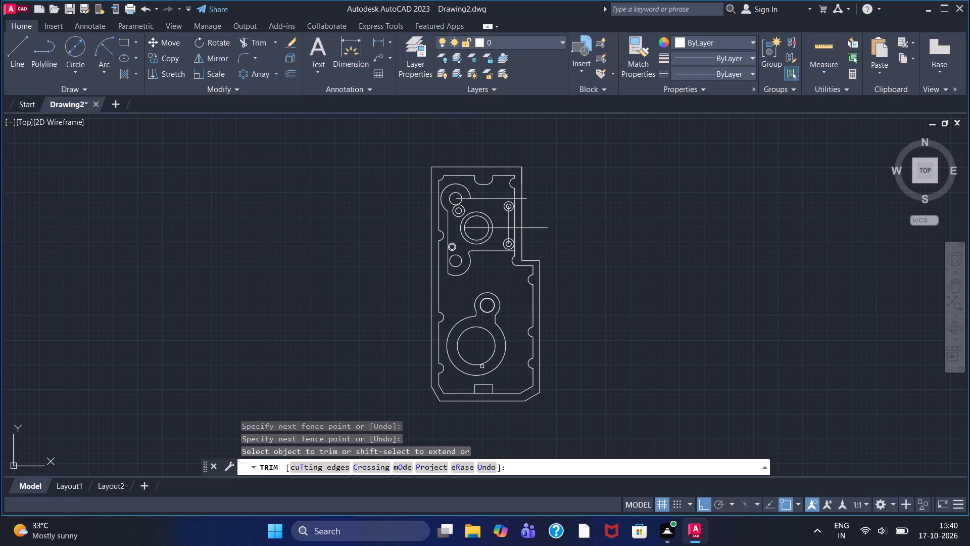
{"action": "scroll", "coordinate": [472, 362], "scroll_direction": "up", "scroll_amount": 1}
{"action": "scroll", "coordinate": [472, 362], "scroll_direction": "down", "scroll_amount": 1}
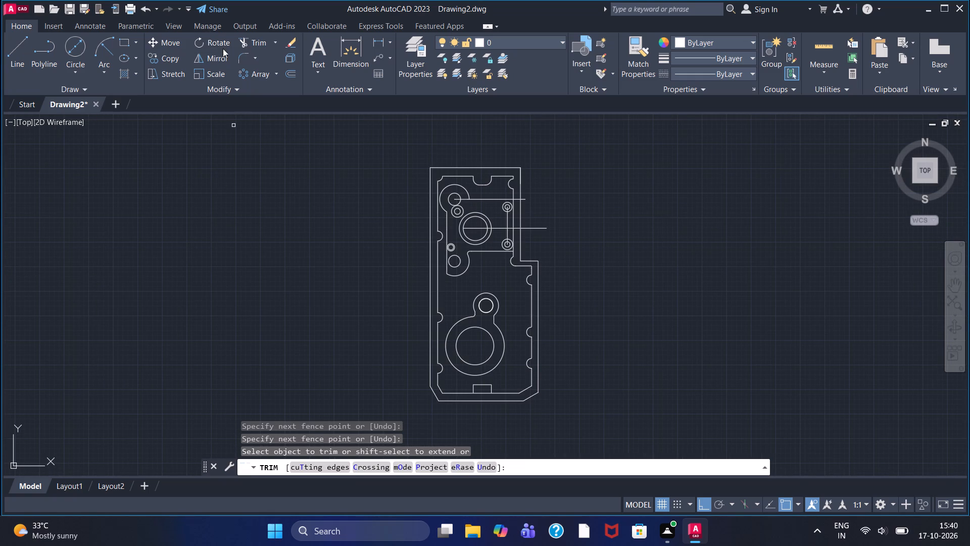
{"action": "left_click", "coordinate": [237, 57]}
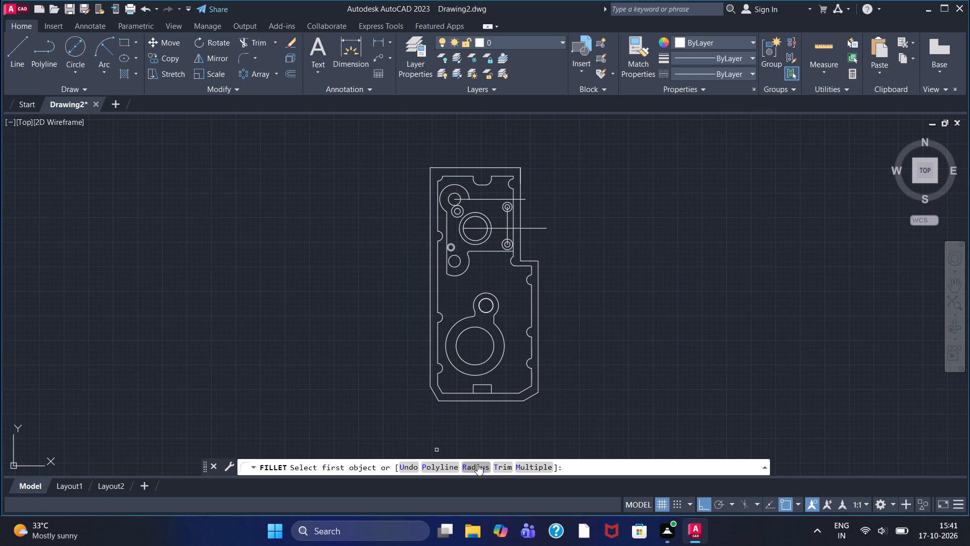
{"action": "left_click", "coordinate": [477, 472]}
{"action": "type", "text": "12.5"}
{"action": "key", "text": "Return"}
{"action": "scroll", "coordinate": [456, 378], "scroll_direction": "up", "scroll_amount": 2}
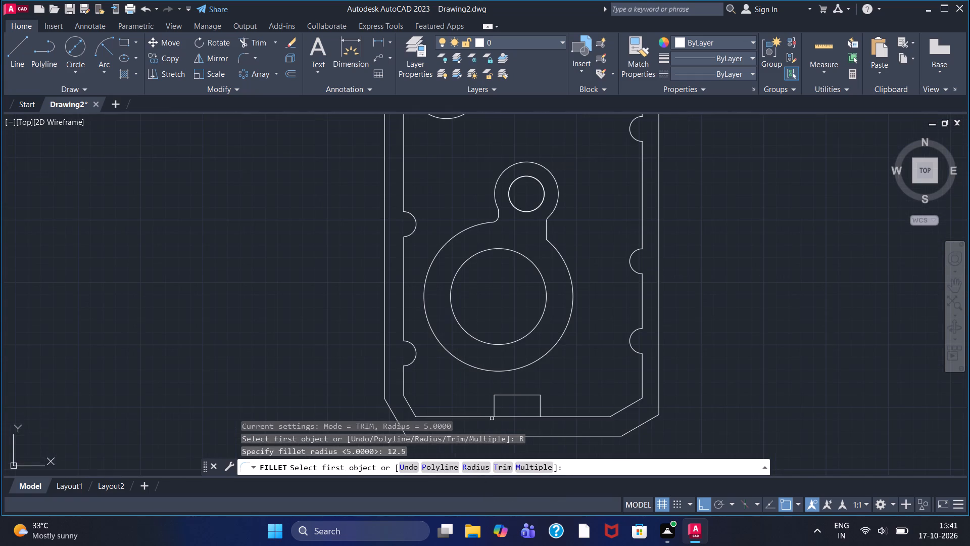
{"action": "scroll", "coordinate": [492, 419], "scroll_direction": "up", "scroll_amount": 1}
{"action": "left_click", "coordinate": [494, 399]}
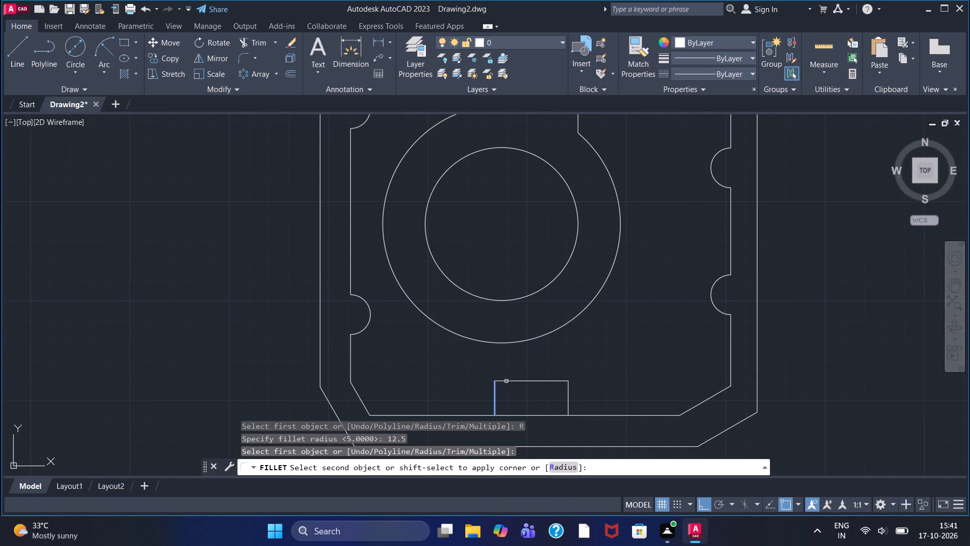
{"action": "left_click", "coordinate": [514, 382]}
{"action": "right_click", "coordinate": [568, 397]}
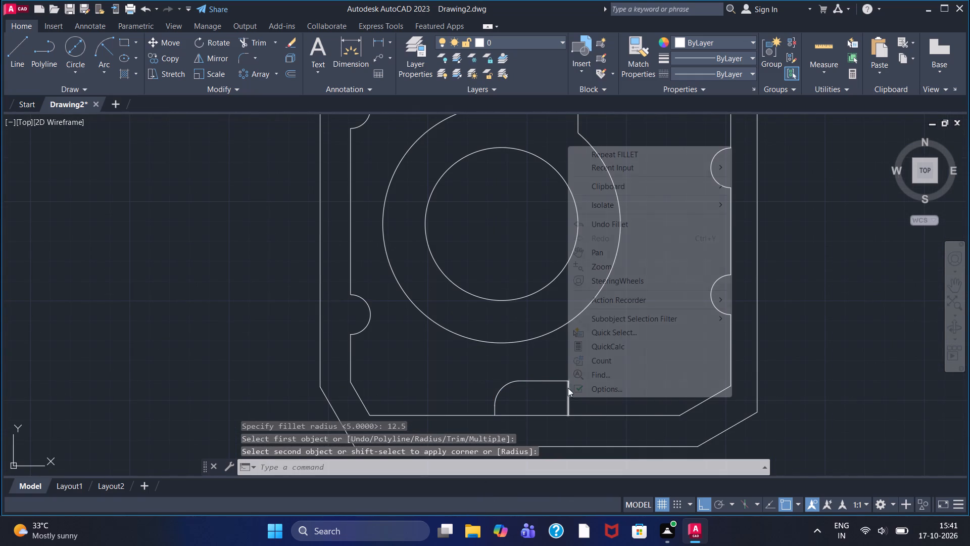
{"action": "left_click", "coordinate": [618, 150]}
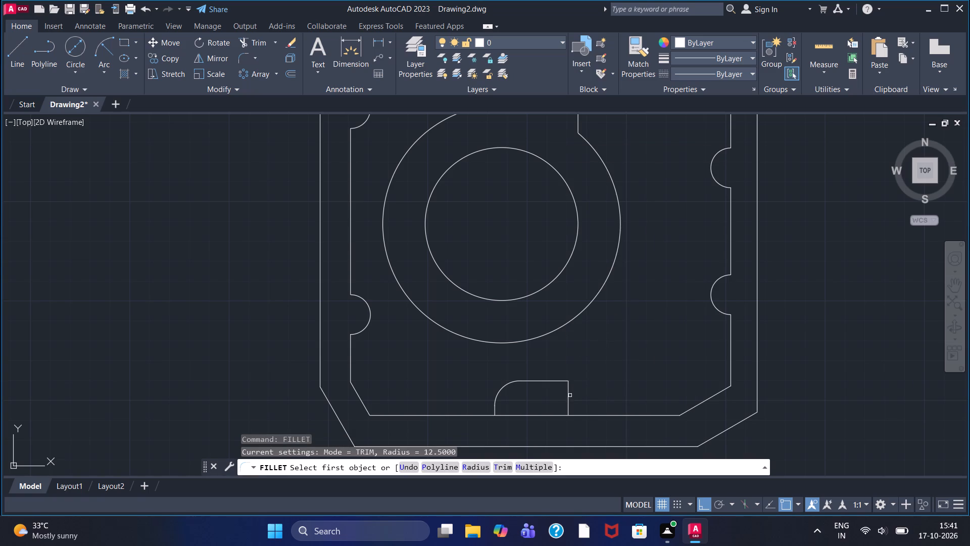
{"action": "left_click", "coordinate": [569, 393]}
{"action": "left_click", "coordinate": [556, 383]}
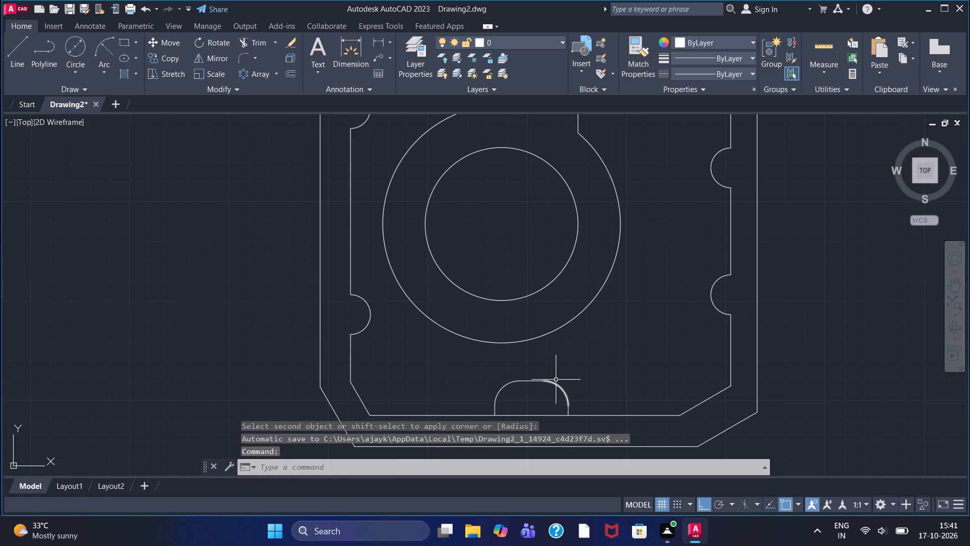
Delete the leftover horizontal line running from the upper pair of large concentric circles past the housing's side.
{"action": "scroll", "coordinate": [598, 391], "scroll_direction": "down", "scroll_amount": 3}
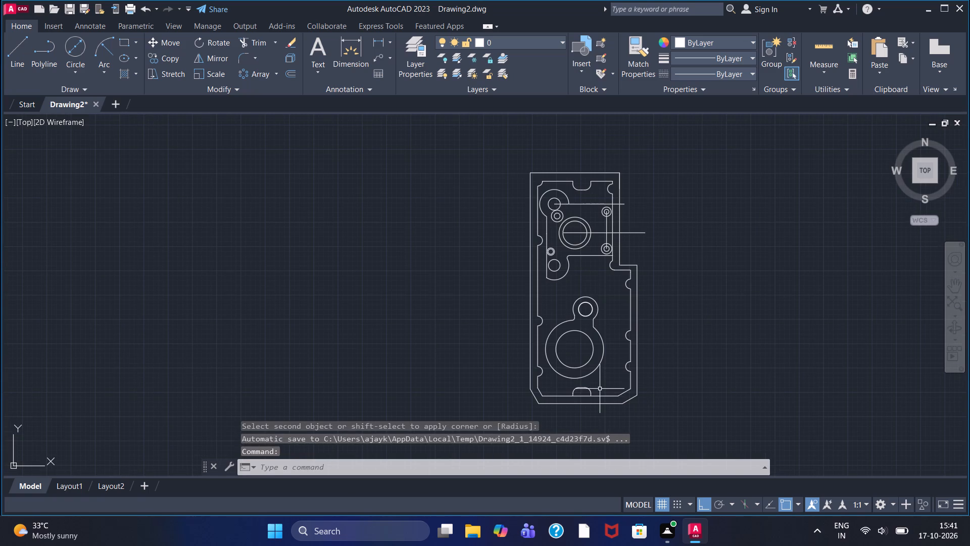
{"action": "scroll", "coordinate": [600, 389], "scroll_direction": "down", "scroll_amount": 1}
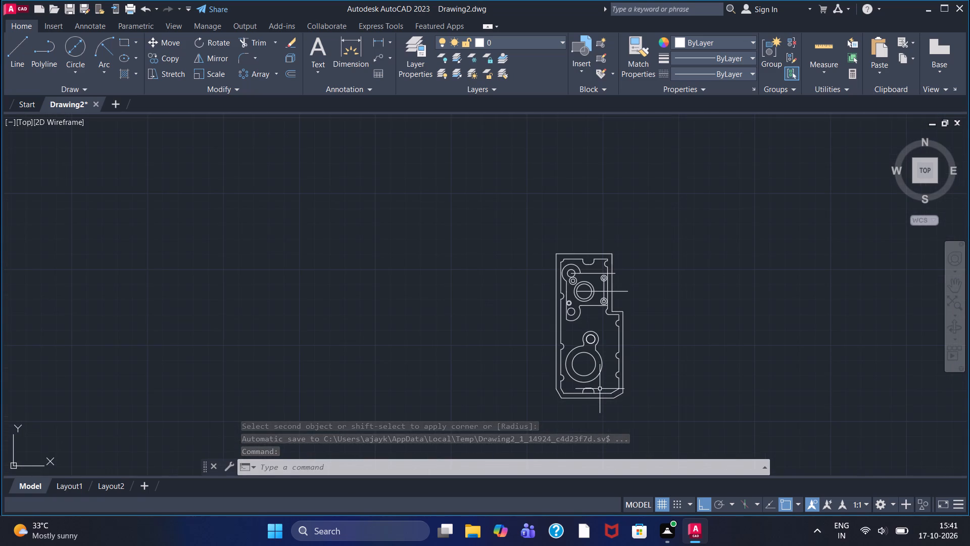
{"action": "scroll", "coordinate": [600, 387], "scroll_direction": "up", "scroll_amount": 2}
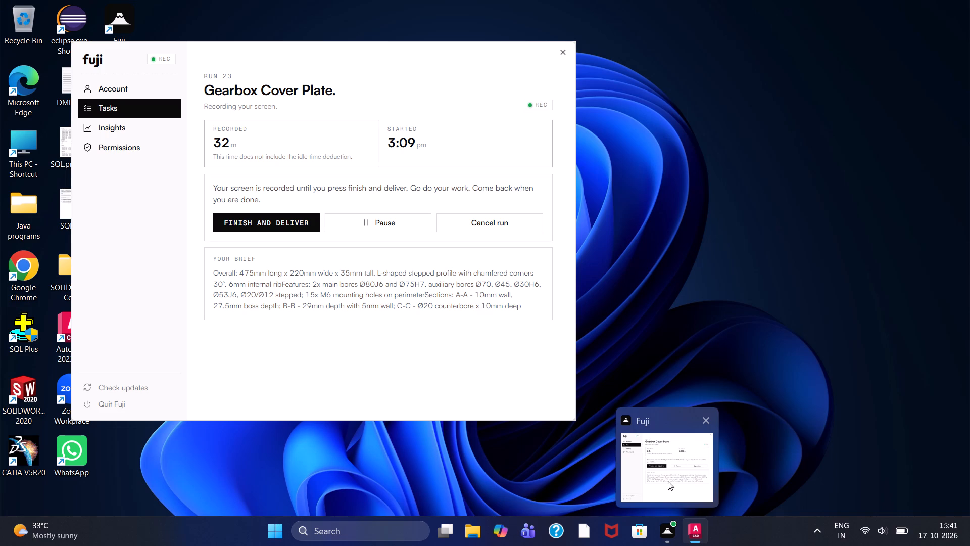
{"action": "scroll", "coordinate": [688, 300], "scroll_direction": "down", "scroll_amount": 1}
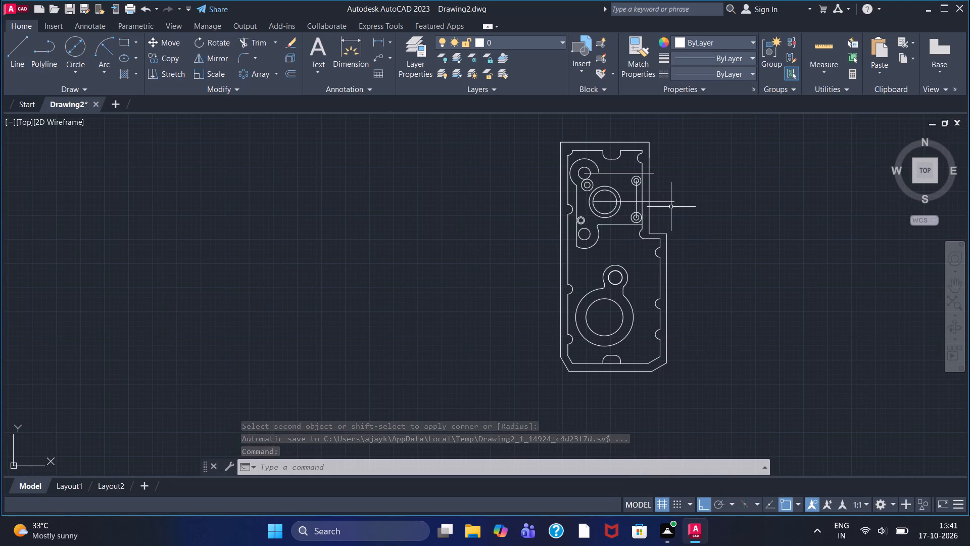
{"action": "scroll", "coordinate": [670, 203], "scroll_direction": "up", "scroll_amount": 1}
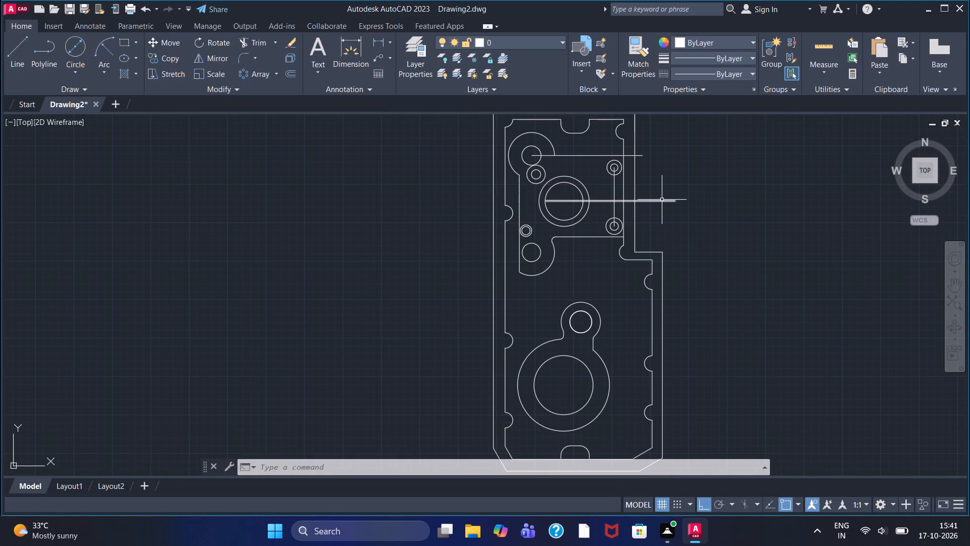
{"action": "left_click", "coordinate": [662, 200]}
{"action": "key", "text": "Delete"}
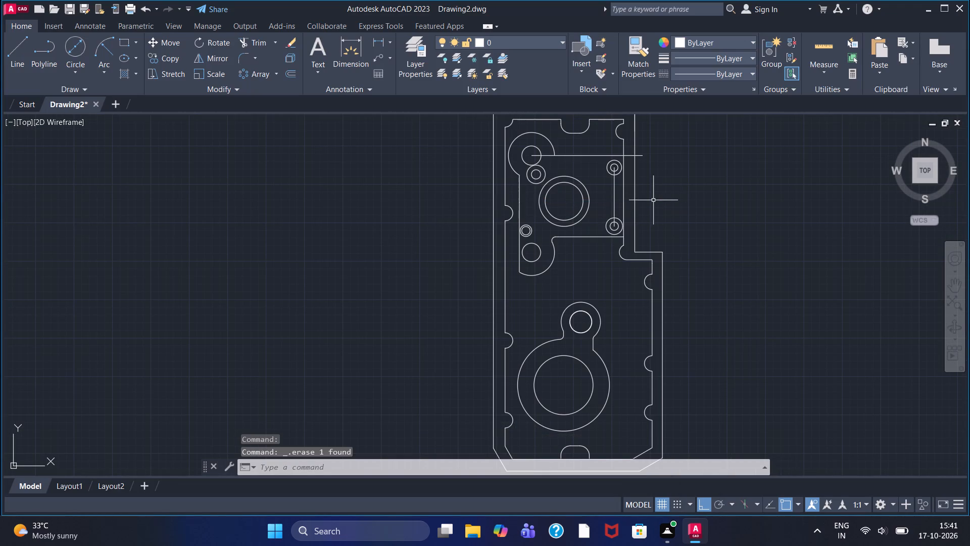
Trim the upper horizontal wall line inside the upper-left boss and where it overshoots the plate's inner right wall.
{"action": "scroll", "coordinate": [621, 170], "scroll_direction": "up", "scroll_amount": 1}
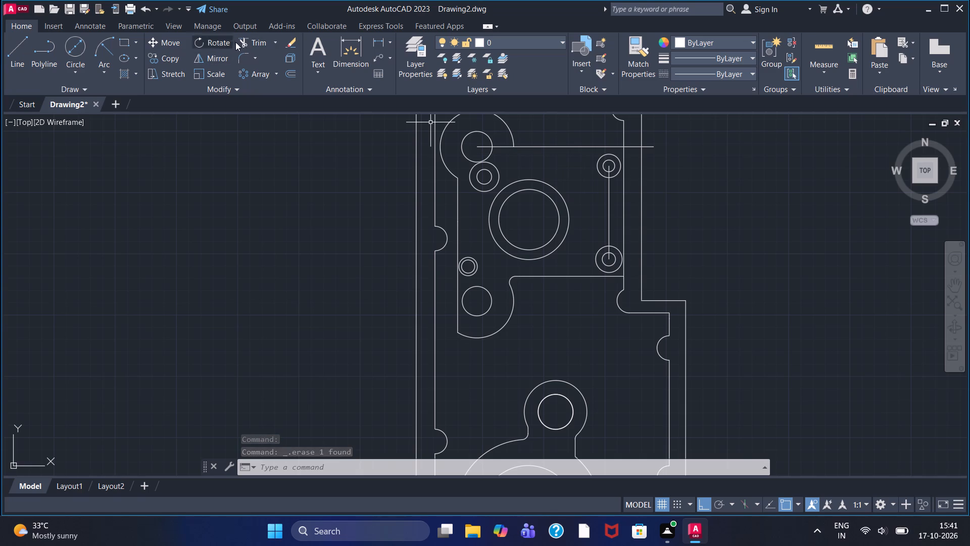
{"action": "double_click", "coordinate": [248, 46]}
{"action": "scroll", "coordinate": [502, 141], "scroll_direction": "up", "scroll_amount": 2}
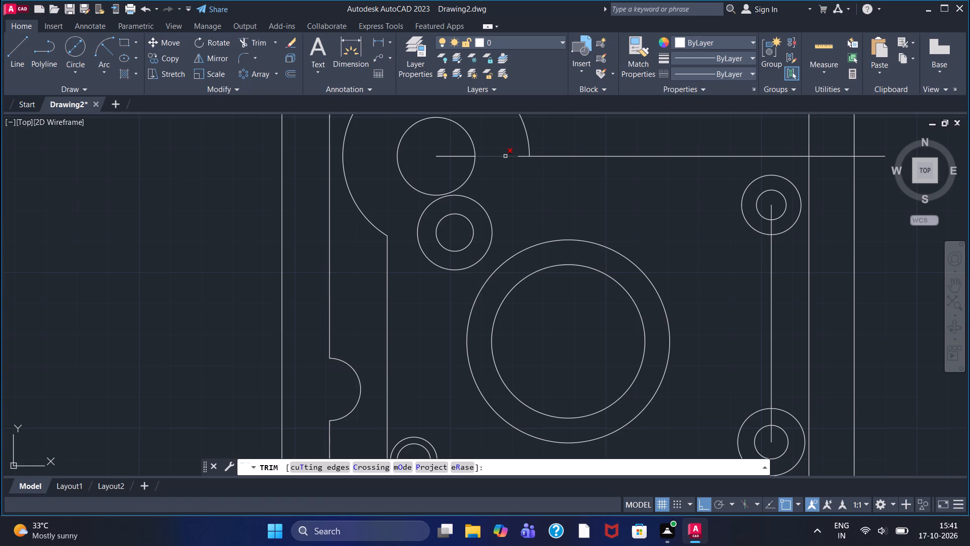
{"action": "left_click", "coordinate": [505, 156]}
{"action": "scroll", "coordinate": [505, 156], "scroll_direction": "up", "scroll_amount": 1}
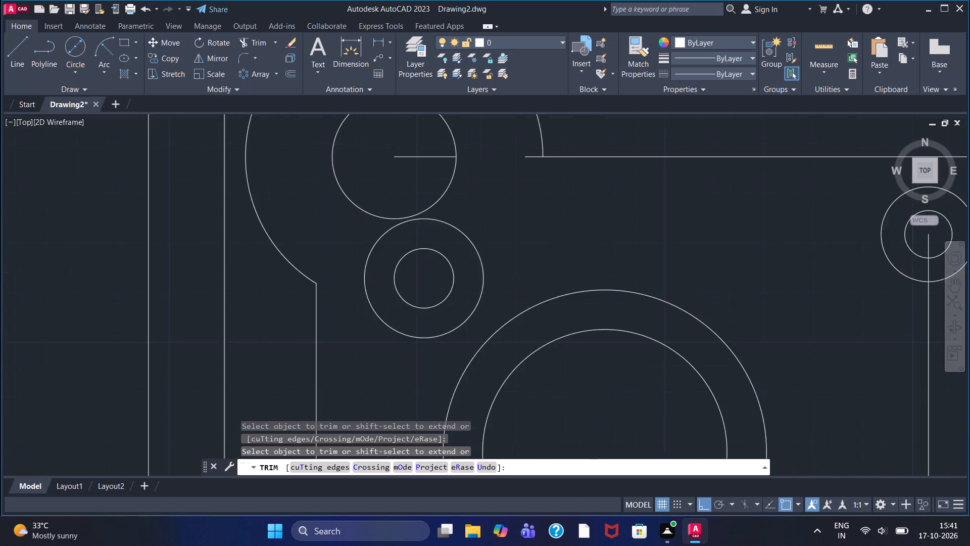
{"action": "scroll", "coordinate": [505, 156], "scroll_direction": "up", "scroll_amount": 1}
{"action": "left_click", "coordinate": [548, 159]}
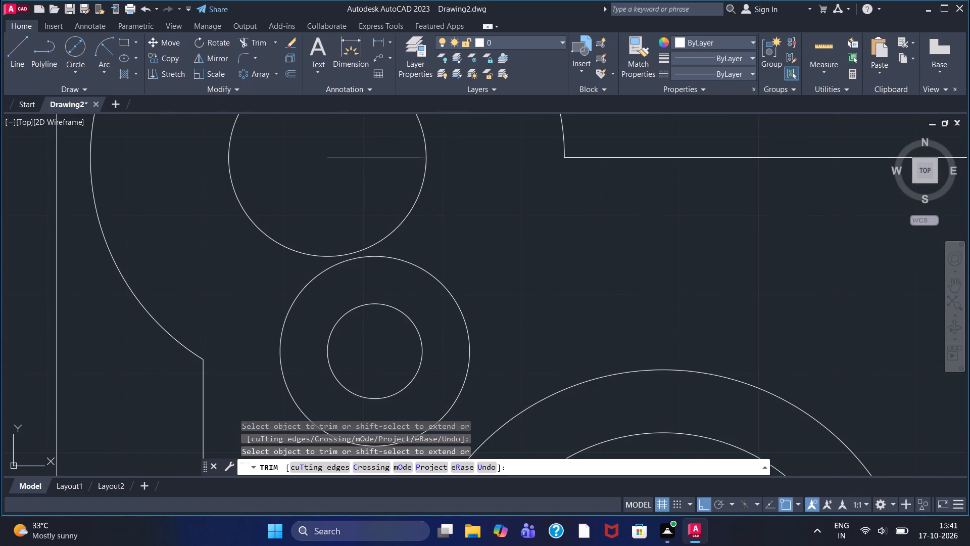
{"action": "left_click", "coordinate": [361, 158]}
{"action": "scroll", "coordinate": [517, 171], "scroll_direction": "down", "scroll_amount": 4}
{"action": "scroll", "coordinate": [700, 172], "scroll_direction": "up", "scroll_amount": 2}
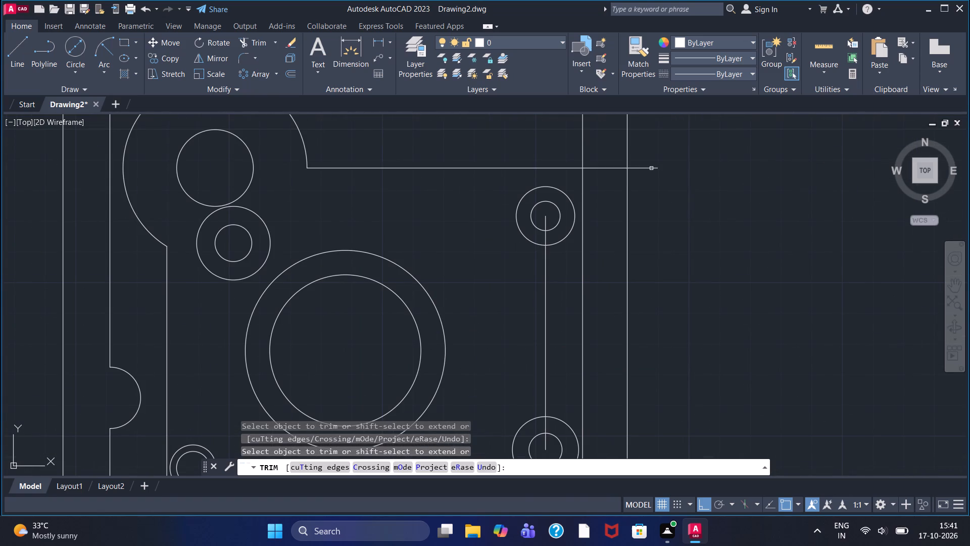
{"action": "left_click", "coordinate": [651, 168]}
{"action": "left_click", "coordinate": [603, 168]}
Add a vertical linear dimension for the plate's overall height, placed outside its left edge.
{"action": "scroll", "coordinate": [596, 180], "scroll_direction": "down", "scroll_amount": 3}
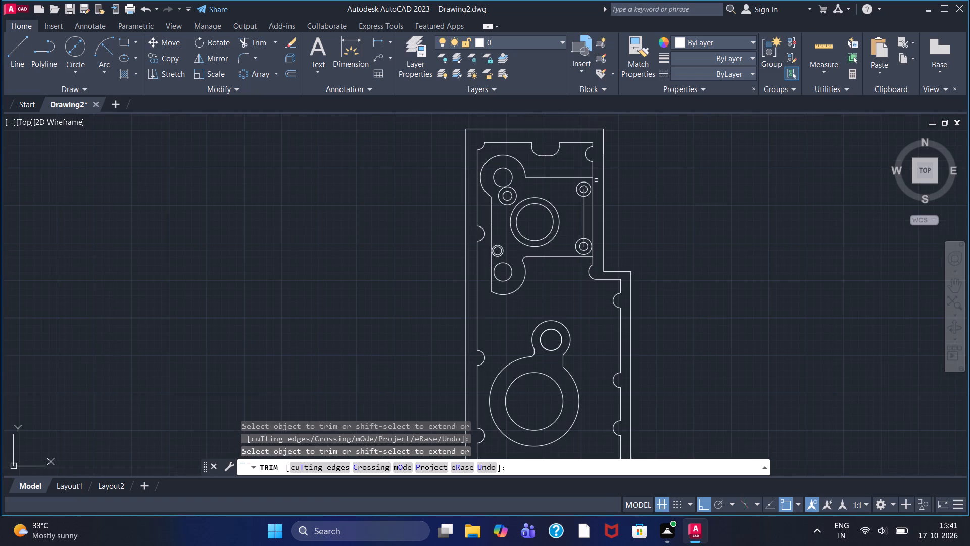
{"action": "scroll", "coordinate": [561, 241], "scroll_direction": "down", "scroll_amount": 1}
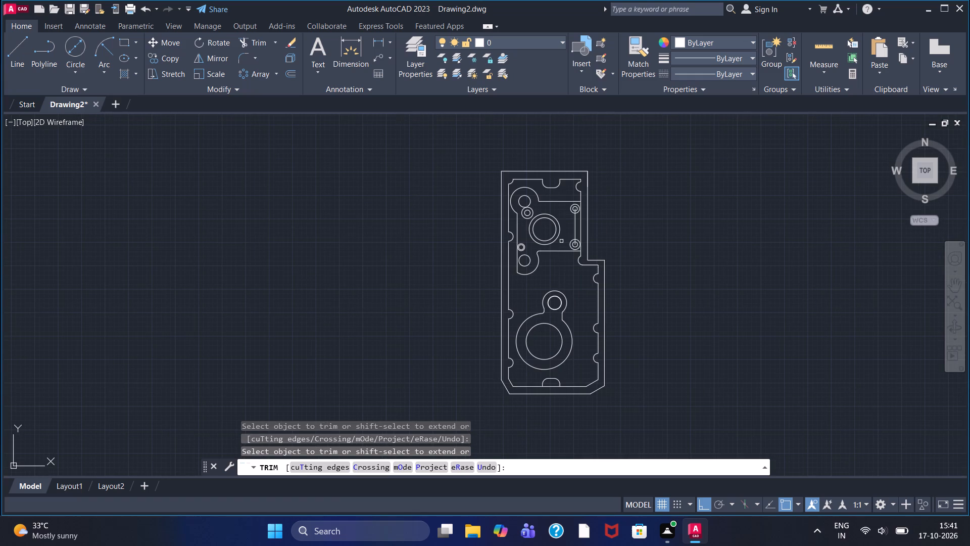
{"action": "scroll", "coordinate": [561, 241], "scroll_direction": "down", "scroll_amount": 1}
{"action": "scroll", "coordinate": [530, 283], "scroll_direction": "up", "scroll_amount": 2}
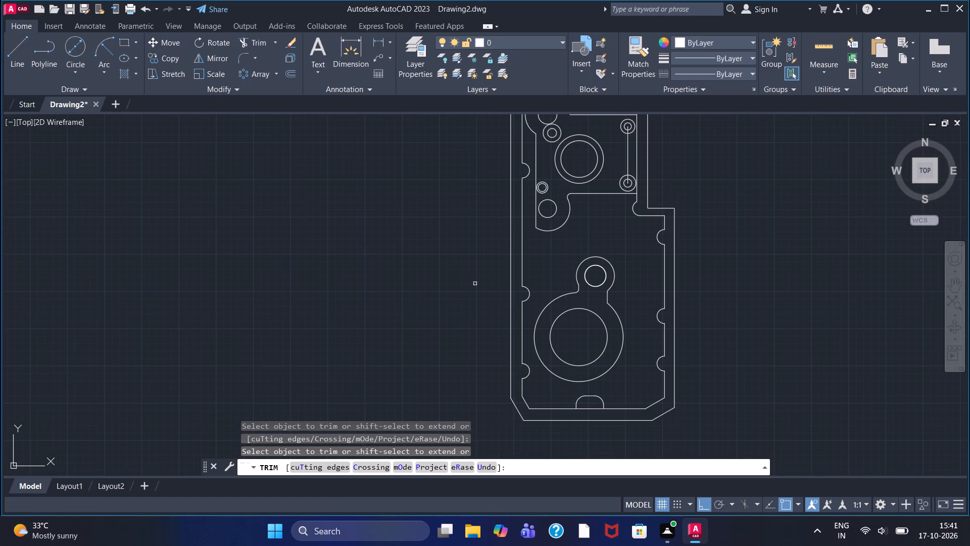
{"action": "middle_click_drag", "start_coordinate": [474, 284], "coordinate": [440, 259]}
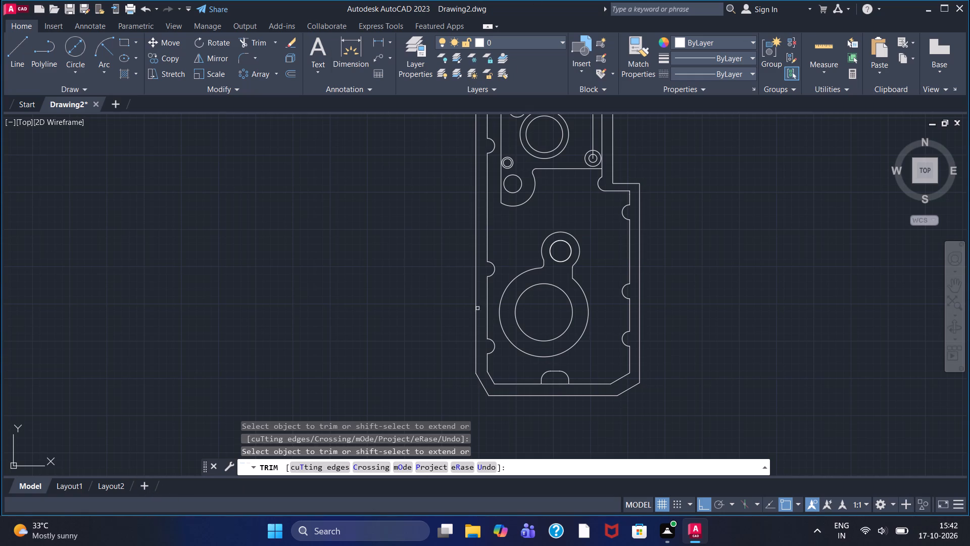
{"action": "left_click", "coordinate": [376, 40]}
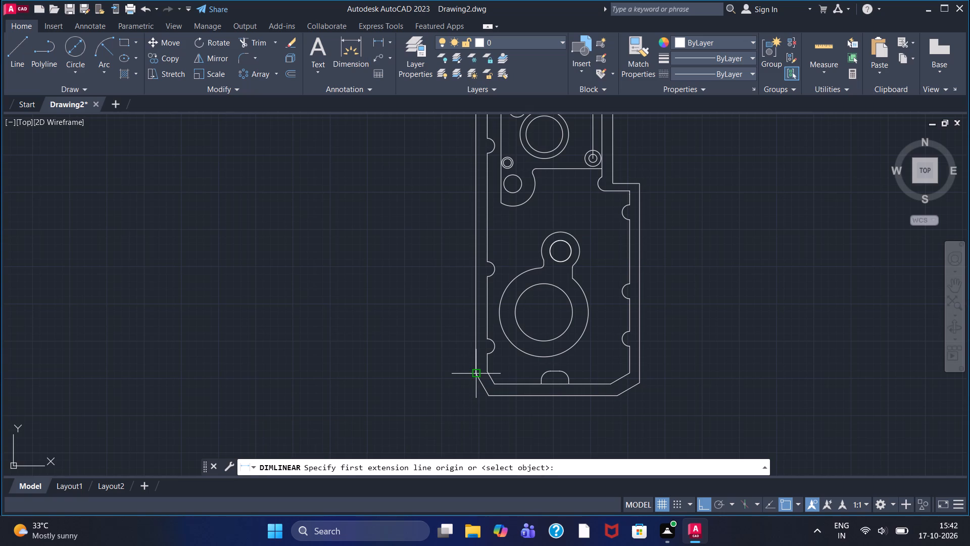
{"action": "left_click", "coordinate": [495, 395]}
{"action": "middle_click_drag", "start_coordinate": [412, 246], "coordinate": [394, 363]}
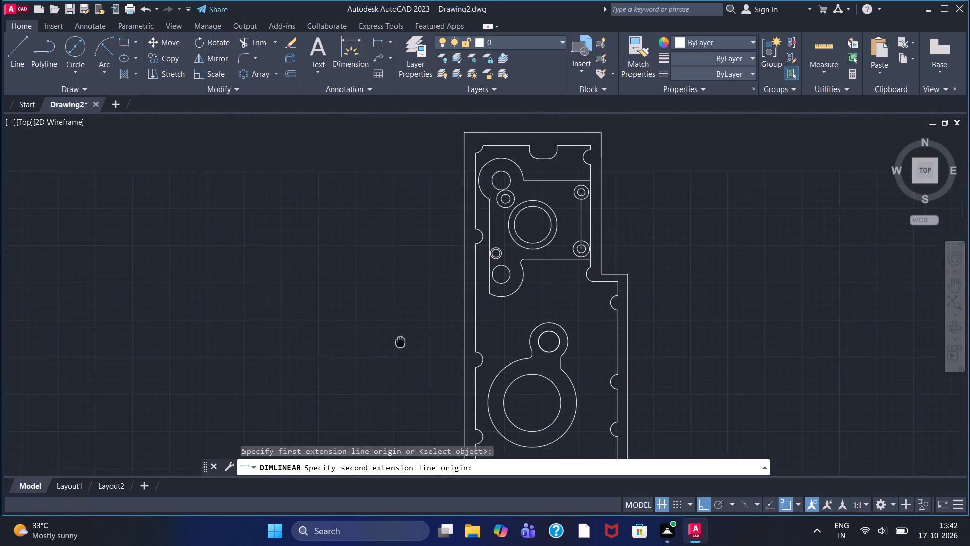
{"action": "middle_click_drag", "start_coordinate": [394, 363], "coordinate": [380, 449]}
{"action": "left_click", "coordinate": [443, 243]}
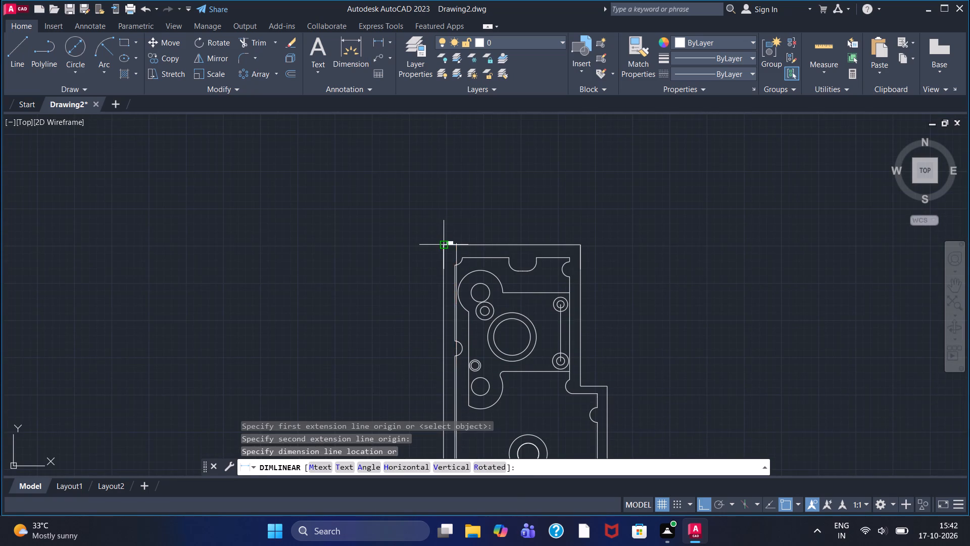
{"action": "middle_click_drag", "start_coordinate": [355, 281], "coordinate": [364, 204]}
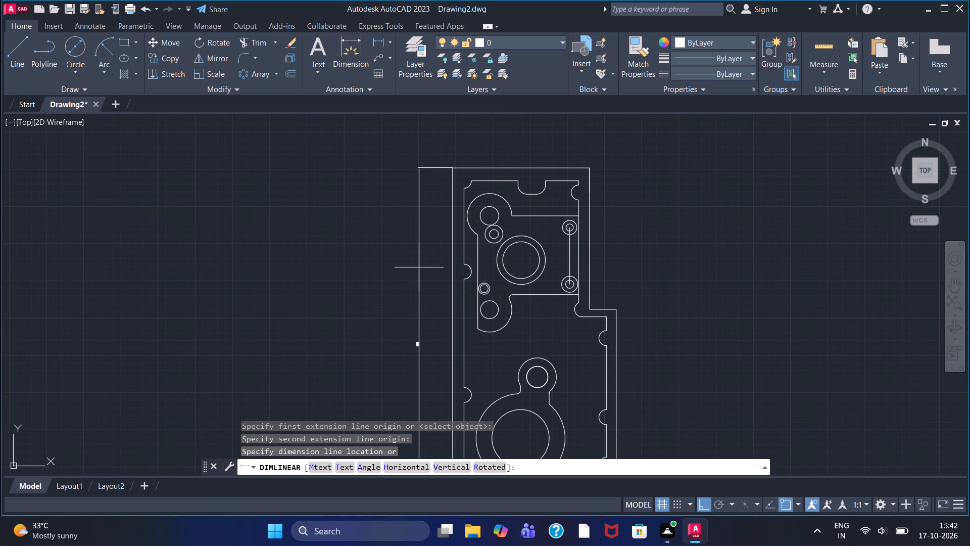
{"action": "double_click", "coordinate": [382, 261]}
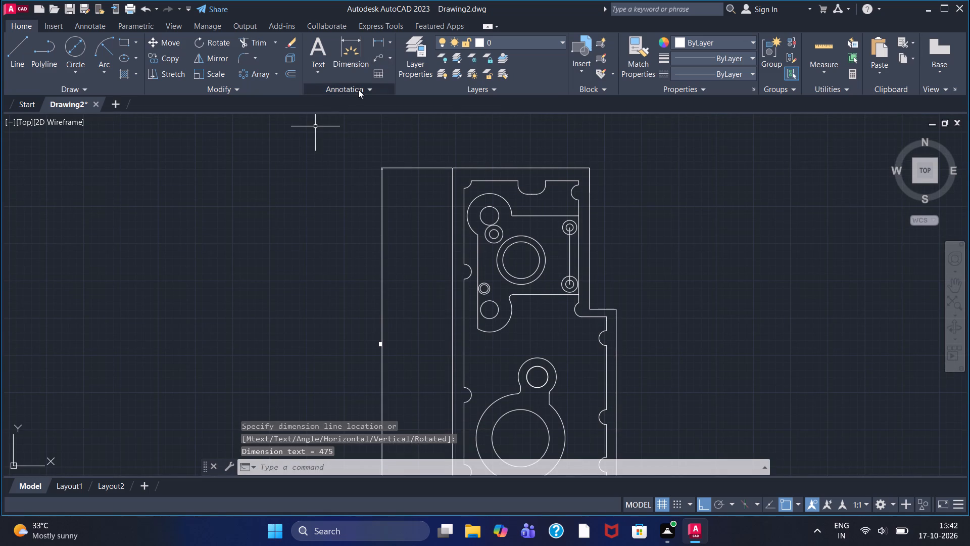
Modify the ISO-25 dimension style to text height 5 and ISO standard text alignment, and set it current.
{"action": "left_click", "coordinate": [358, 89]}
{"action": "double_click", "coordinate": [315, 119]}
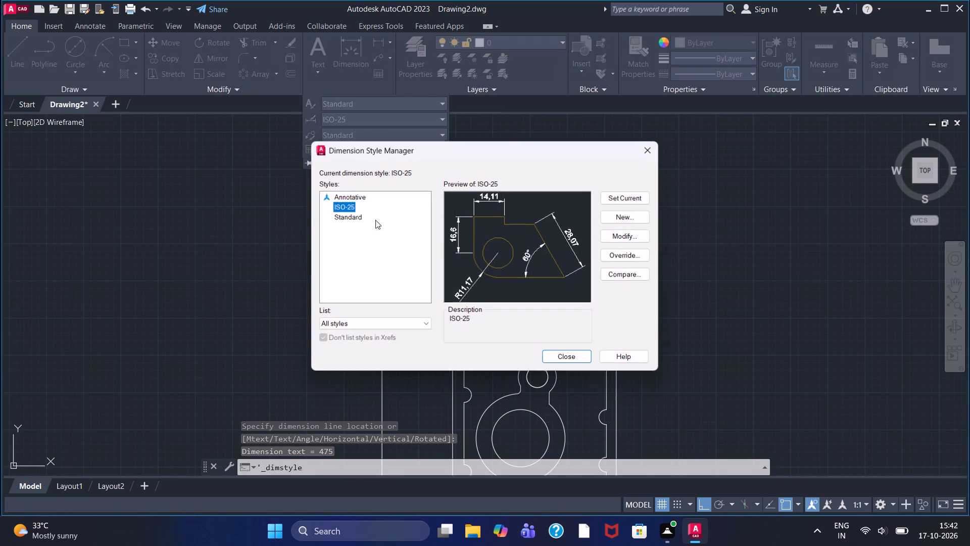
{"action": "left_click", "coordinate": [607, 232]}
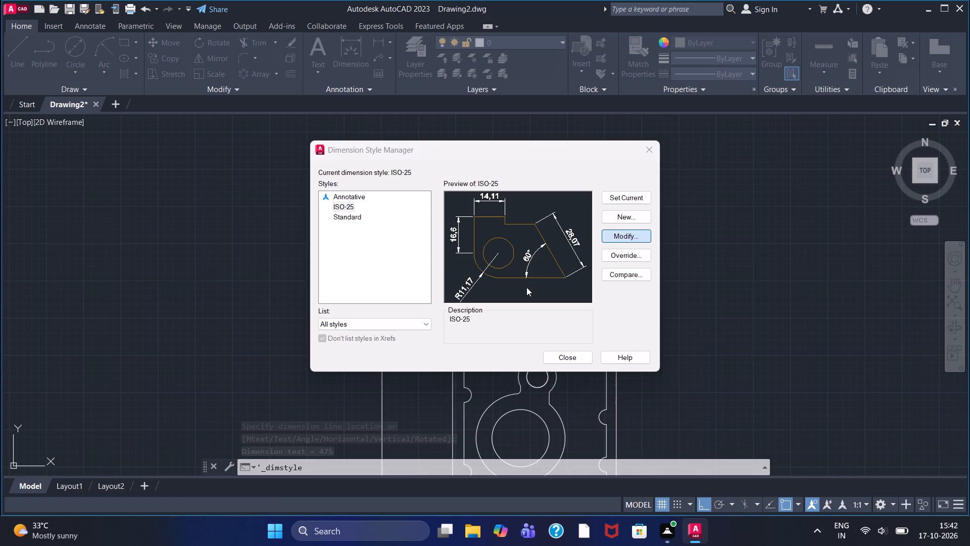
{"action": "left_click_drag", "start_coordinate": [464, 215], "coordinate": [318, 218]}
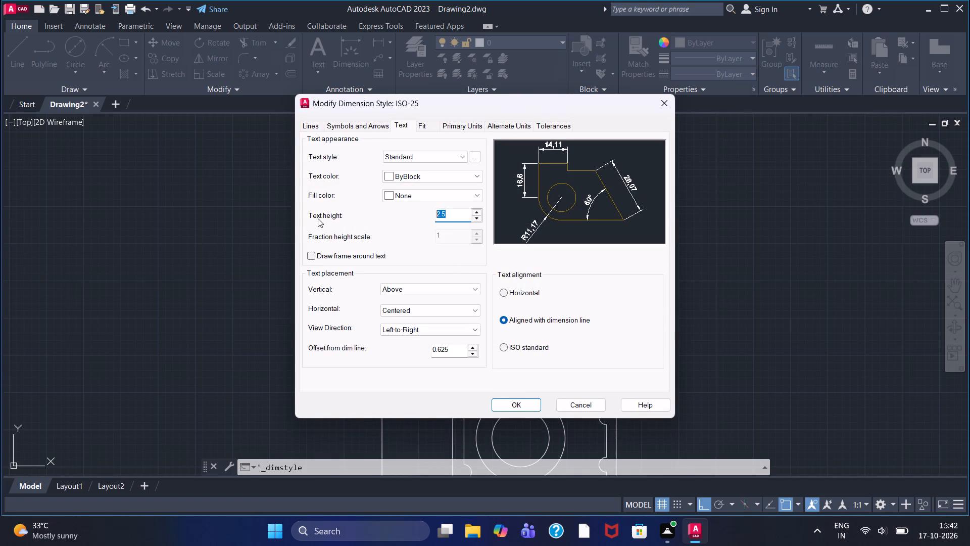
{"action": "left_click", "coordinate": [318, 218]}
{"action": "key", "text": "5"}
{"action": "key", "text": "Return"}
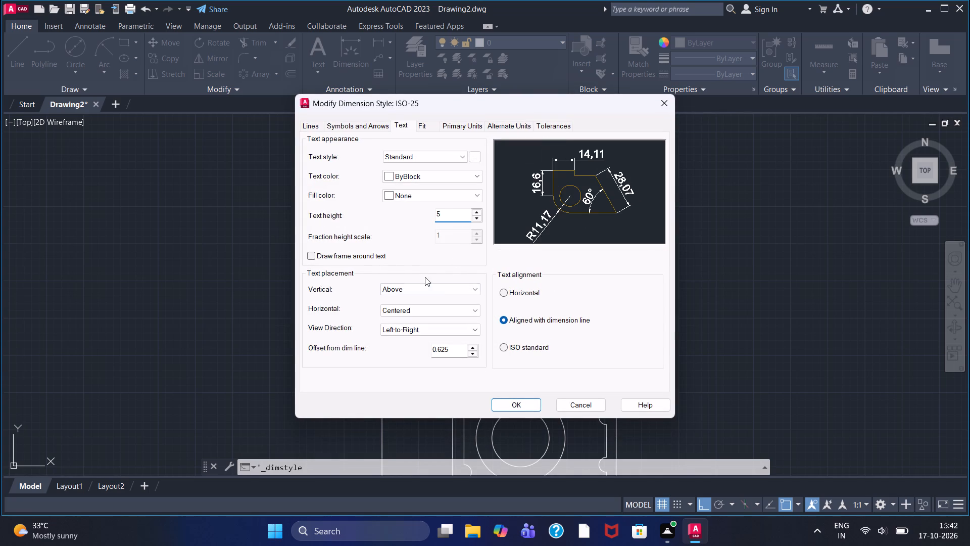
{"action": "left_click", "coordinate": [505, 344]}
{"action": "double_click", "coordinate": [519, 404]}
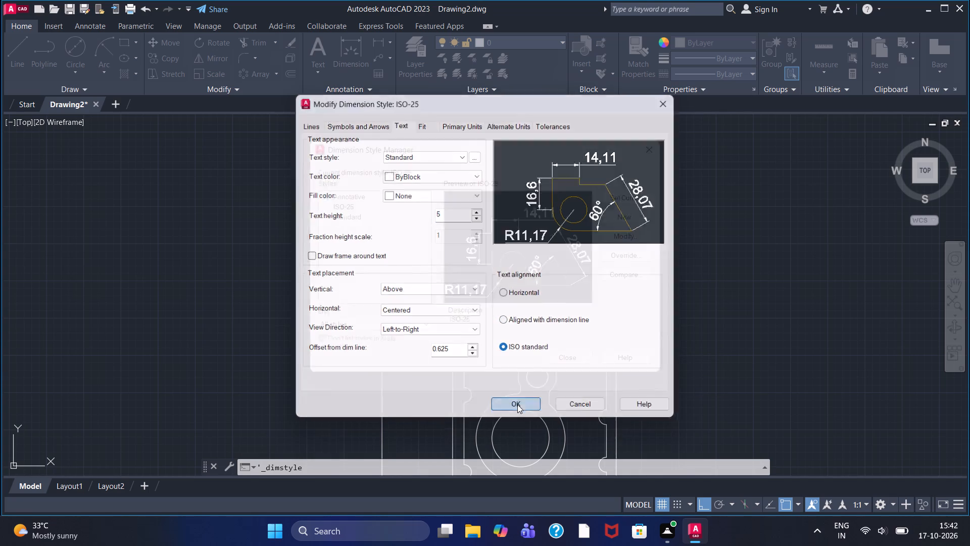
{"action": "left_click", "coordinate": [620, 195]}
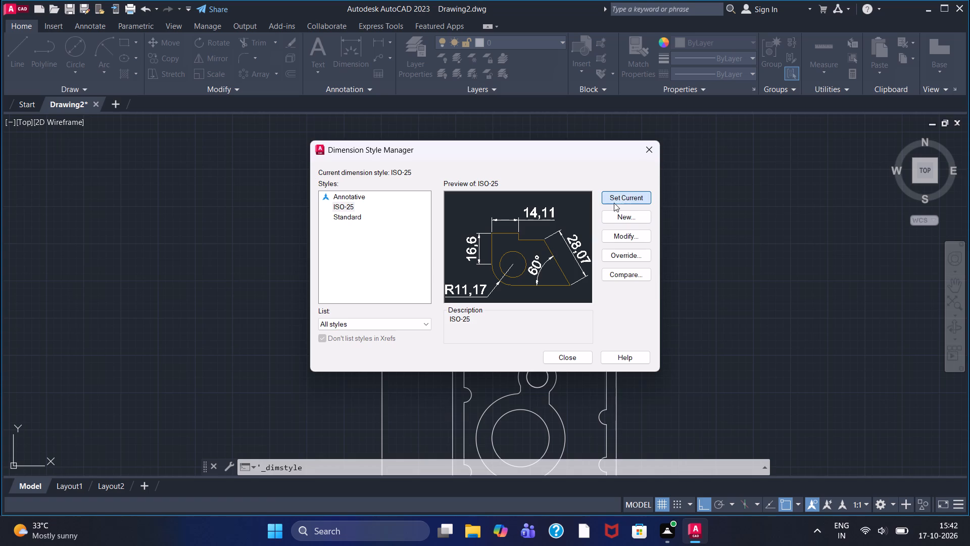
{"action": "left_click", "coordinate": [564, 358]}
{"action": "scroll", "coordinate": [450, 391], "scroll_direction": "down", "scroll_amount": 1}
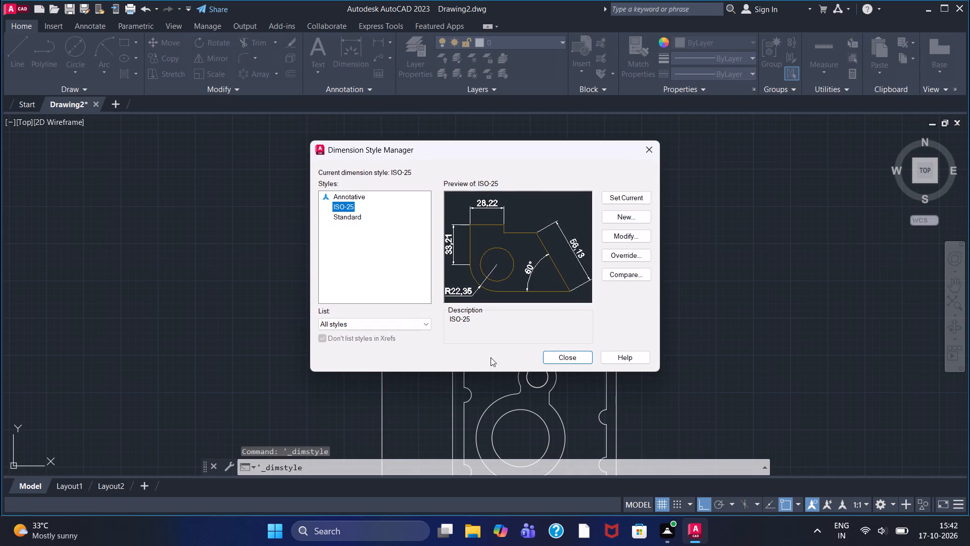
{"action": "left_click", "coordinate": [583, 356]}
Add a vertical linear dimension from the plate's top-right corner to its bottom edge, placed outside the right side.
{"action": "scroll", "coordinate": [420, 361], "scroll_direction": "down", "scroll_amount": 1}
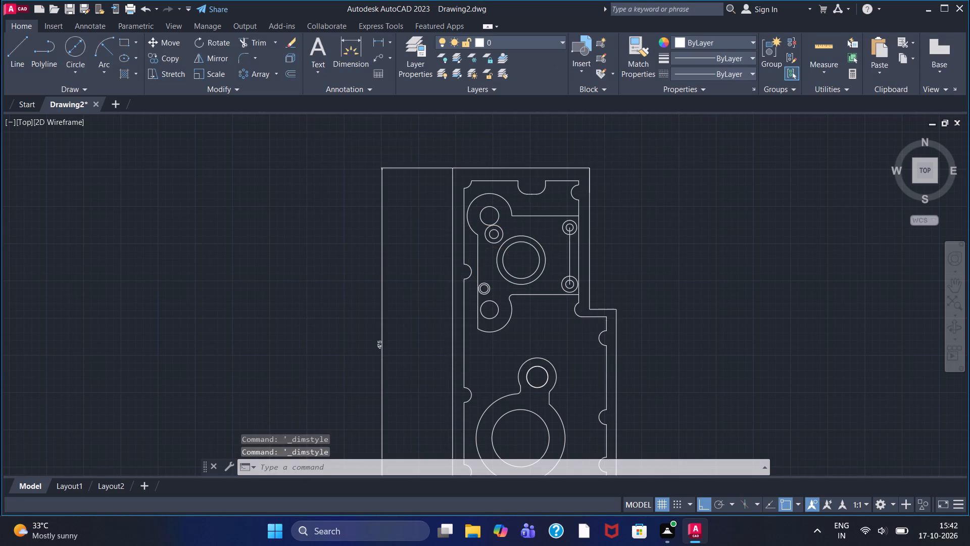
{"action": "scroll", "coordinate": [419, 361], "scroll_direction": "up", "scroll_amount": 2}
{"action": "scroll", "coordinate": [416, 349], "scroll_direction": "down", "scroll_amount": 1}
{"action": "middle_click_drag", "start_coordinate": [415, 347], "coordinate": [378, 270]}
{"action": "scroll", "coordinate": [377, 273], "scroll_direction": "up", "scroll_amount": 1}
{"action": "scroll", "coordinate": [377, 273], "scroll_direction": "down", "scroll_amount": 1}
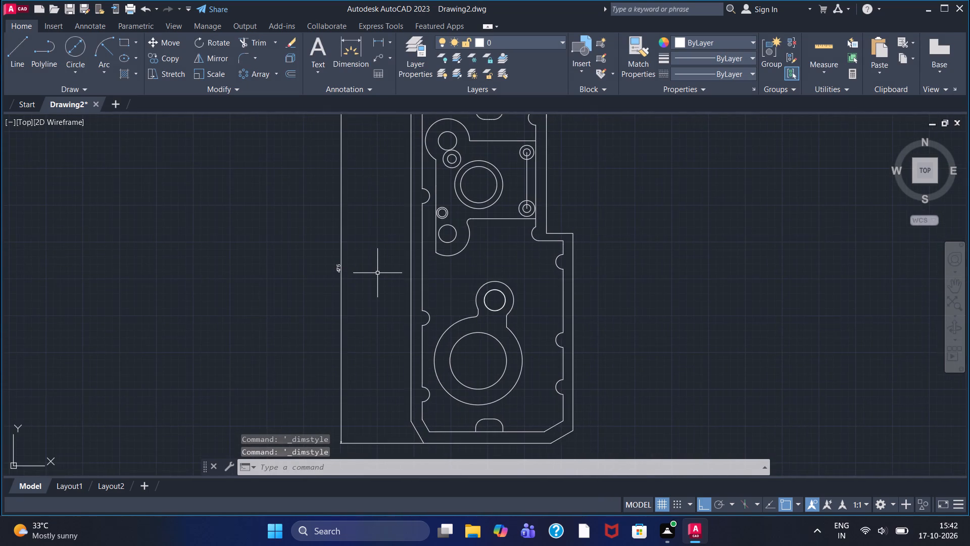
{"action": "scroll", "coordinate": [377, 273], "scroll_direction": "down", "scroll_amount": 1}
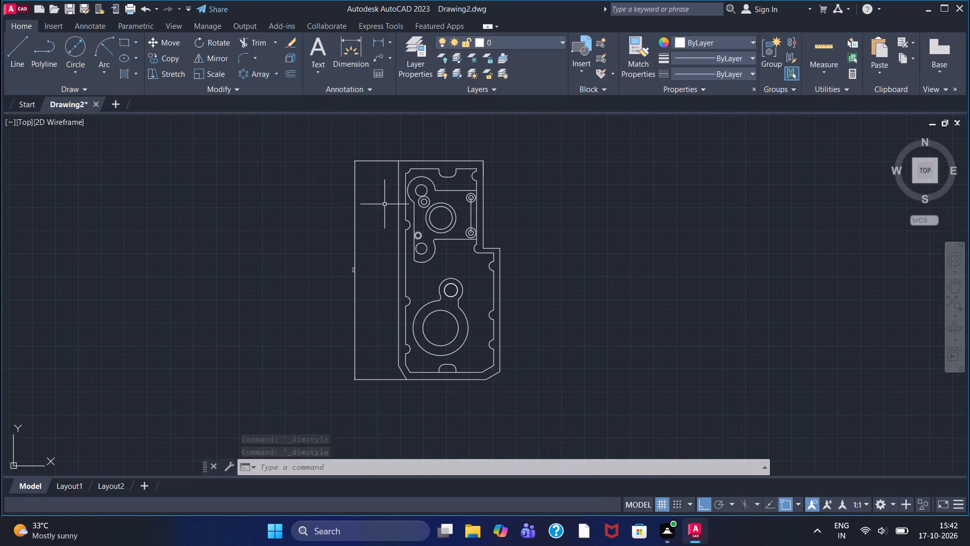
{"action": "left_click", "coordinate": [371, 42]}
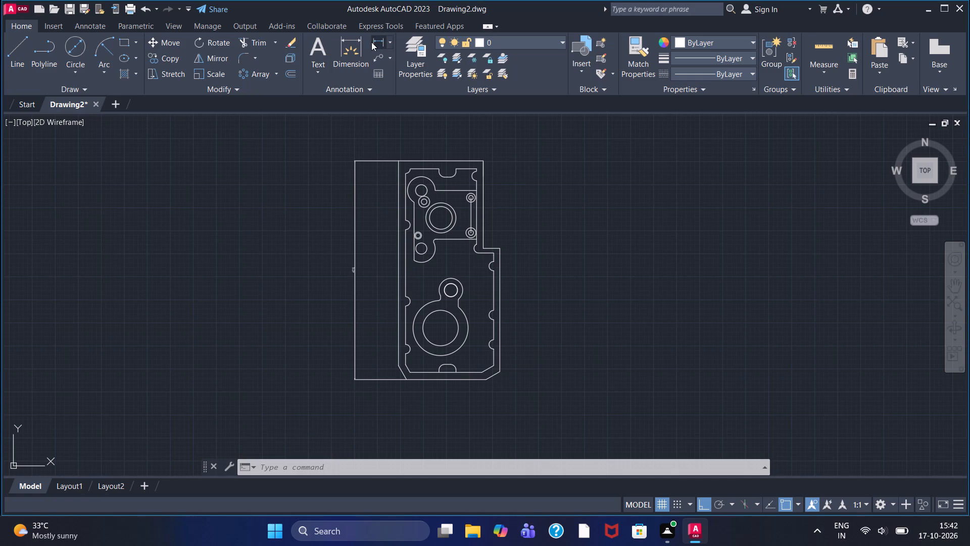
{"action": "left_click", "coordinate": [477, 157]}
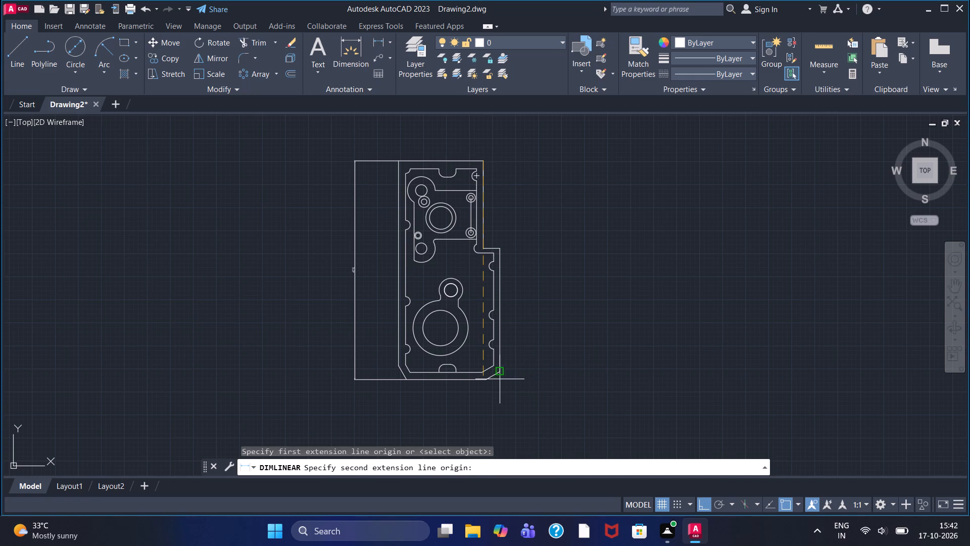
{"action": "left_click", "coordinate": [482, 384]}
{"action": "left_click", "coordinate": [531, 313]}
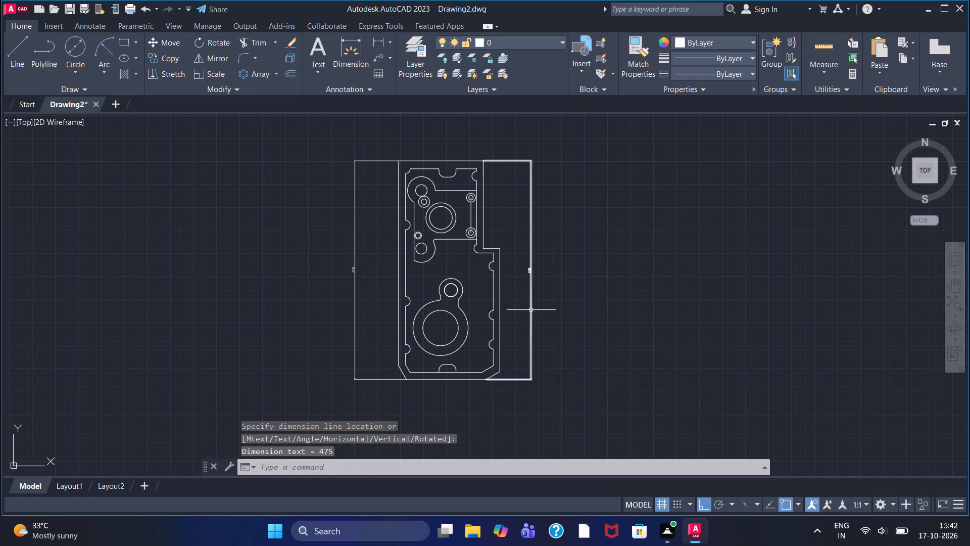
Dimension the upper right outer edge from the top-right corner down to the step, placed inside the overall height dimension.
{"action": "scroll", "coordinate": [518, 278], "scroll_direction": "up", "scroll_amount": 3}
{"action": "scroll", "coordinate": [516, 271], "scroll_direction": "down", "scroll_amount": 3}
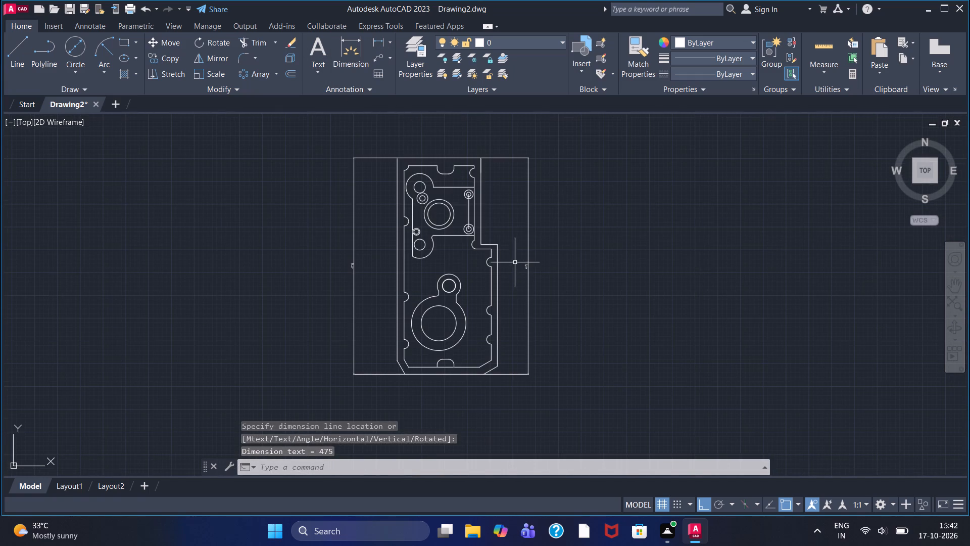
{"action": "left_click", "coordinate": [374, 38]}
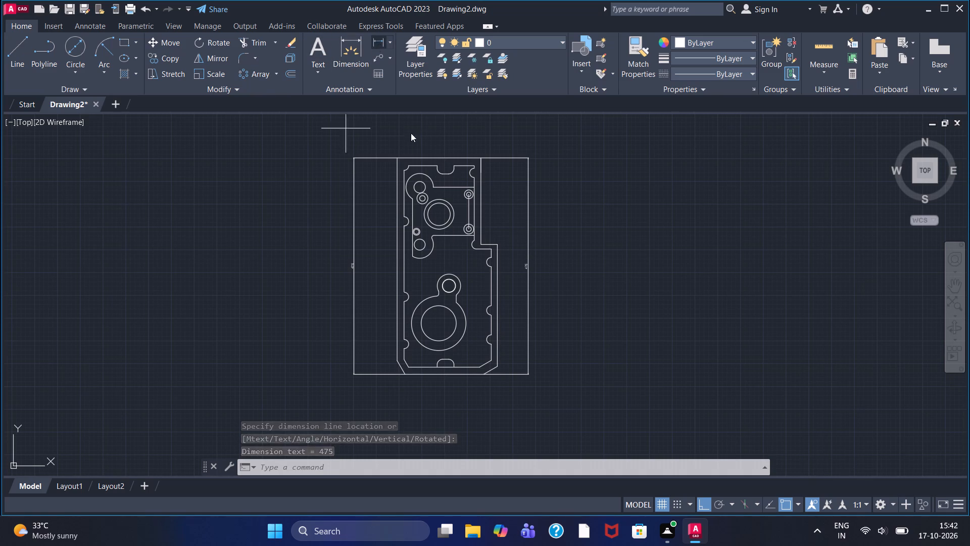
{"action": "left_click", "coordinate": [483, 157]}
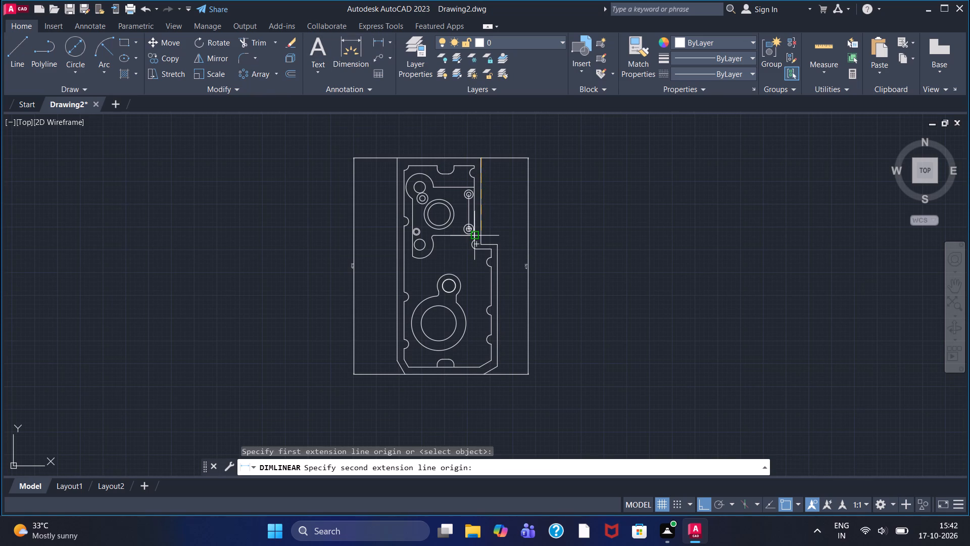
{"action": "left_click", "coordinate": [483, 246]}
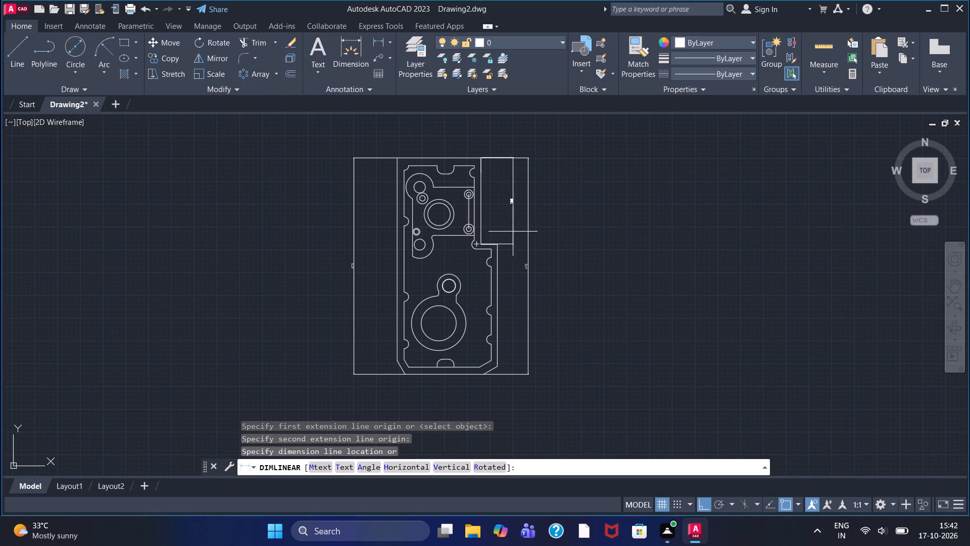
{"action": "left_click", "coordinate": [517, 227]}
Dimension the lower right outer edge from the step down to the bottom chamfer, placed inside the overall height dimension.
{"action": "scroll", "coordinate": [499, 230], "scroll_direction": "up", "scroll_amount": 2}
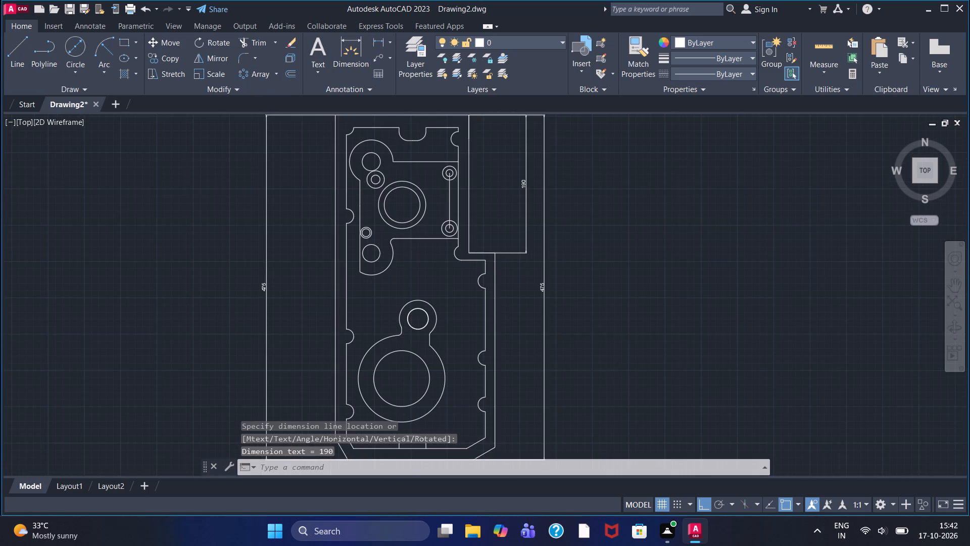
{"action": "left_click", "coordinate": [379, 42]}
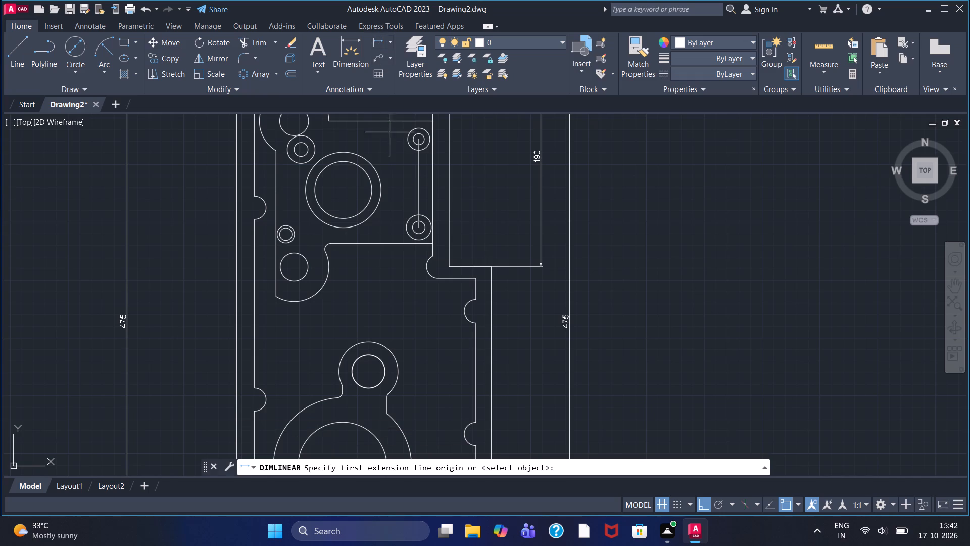
{"action": "left_click", "coordinate": [488, 264]}
{"action": "middle_click_drag", "start_coordinate": [498, 334], "coordinate": [509, 254]}
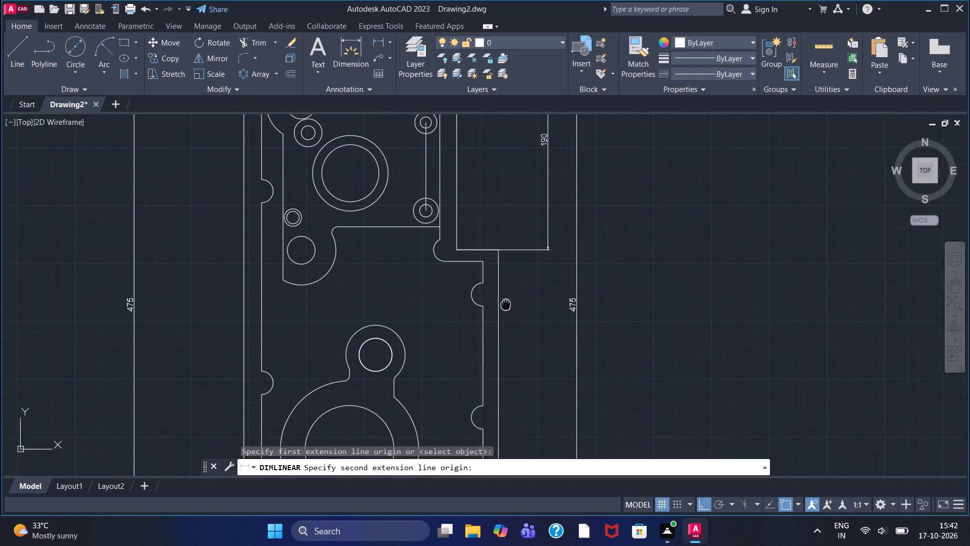
{"action": "middle_click_drag", "start_coordinate": [509, 254], "coordinate": [512, 140]}
{"action": "left_click", "coordinate": [505, 377]}
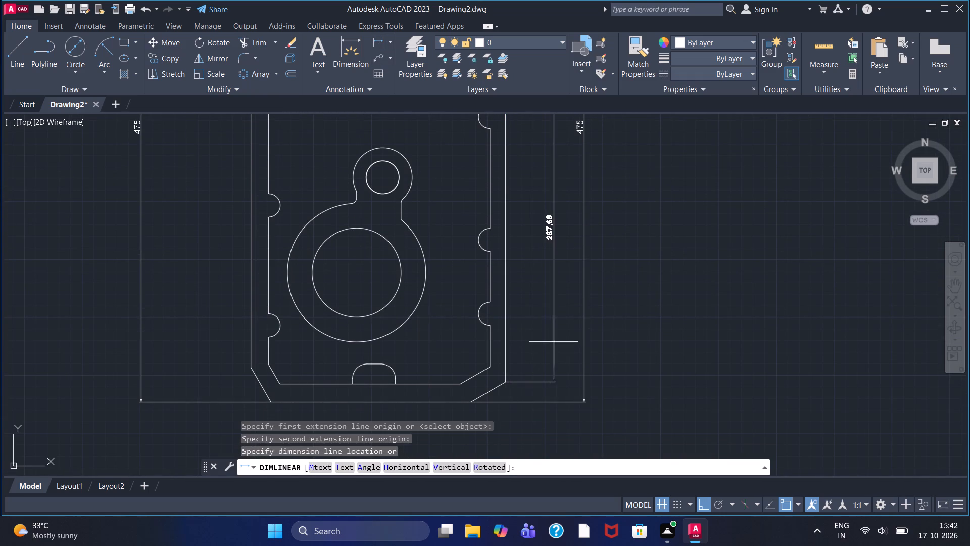
{"action": "left_click", "coordinate": [557, 320]}
Add a vertical linear dimension for the height of the plate's bottom-right chamfer, placed outside the overall height dimension.
{"action": "scroll", "coordinate": [531, 251], "scroll_direction": "down", "scroll_amount": 1}
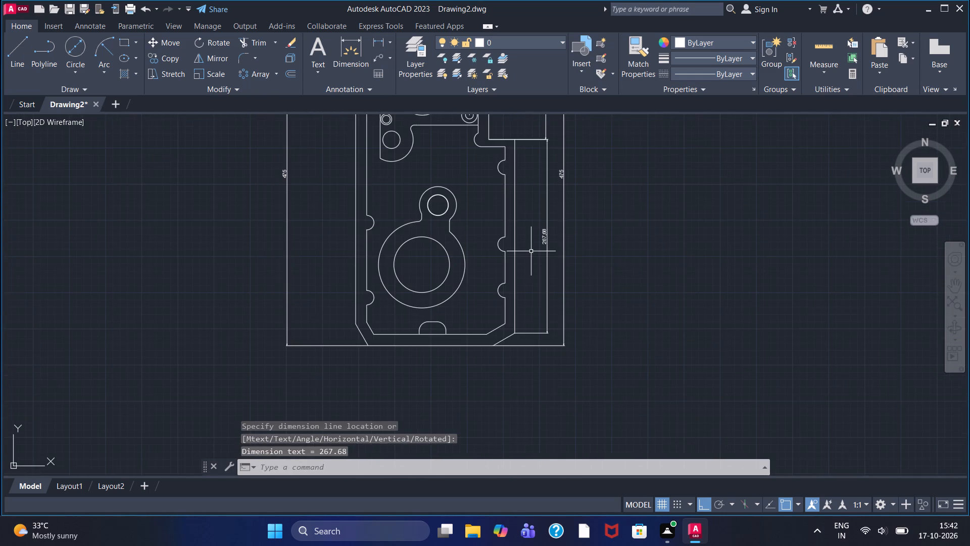
{"action": "scroll", "coordinate": [531, 251], "scroll_direction": "down", "scroll_amount": 1}
{"action": "scroll", "coordinate": [525, 223], "scroll_direction": "up", "scroll_amount": 2}
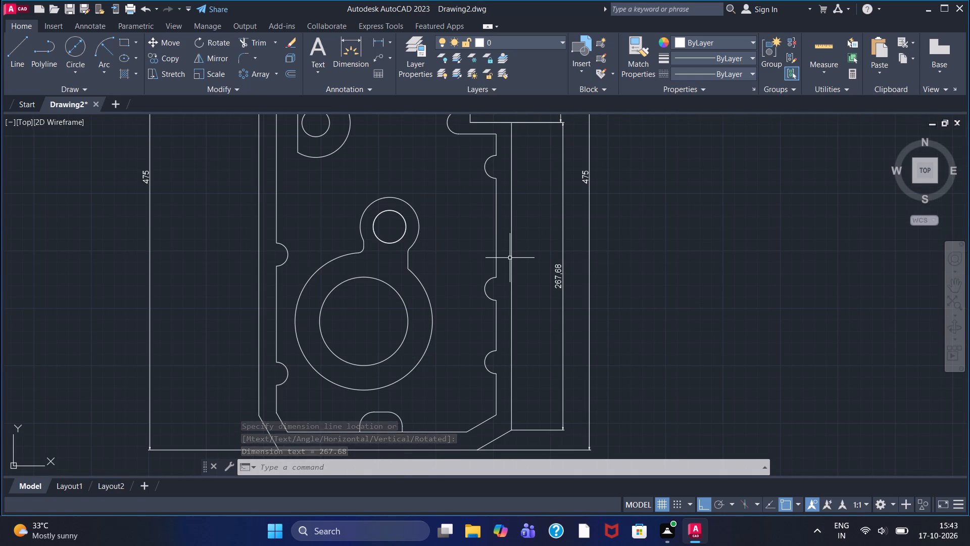
{"action": "scroll", "coordinate": [510, 258], "scroll_direction": "down", "scroll_amount": 1}
{"action": "left_click", "coordinate": [376, 38]}
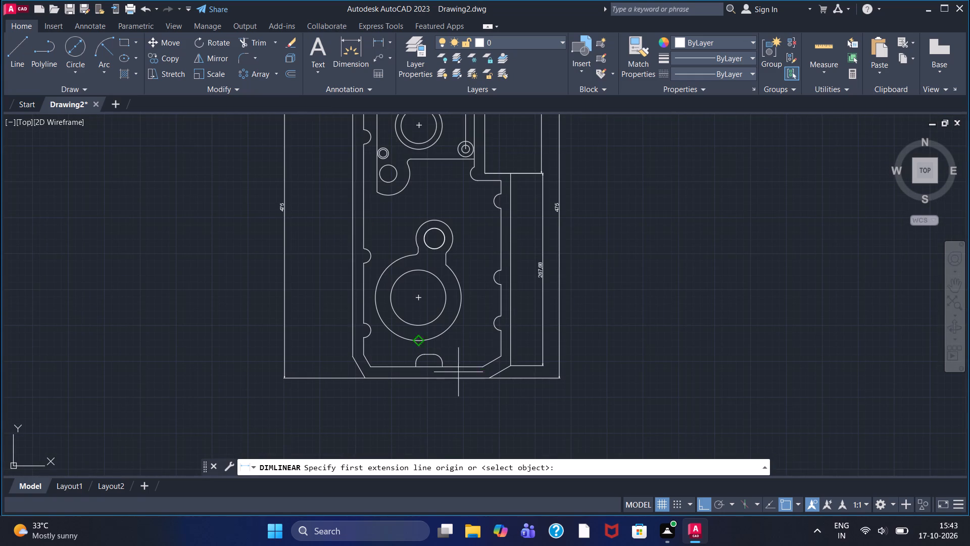
{"action": "left_click", "coordinate": [487, 373]}
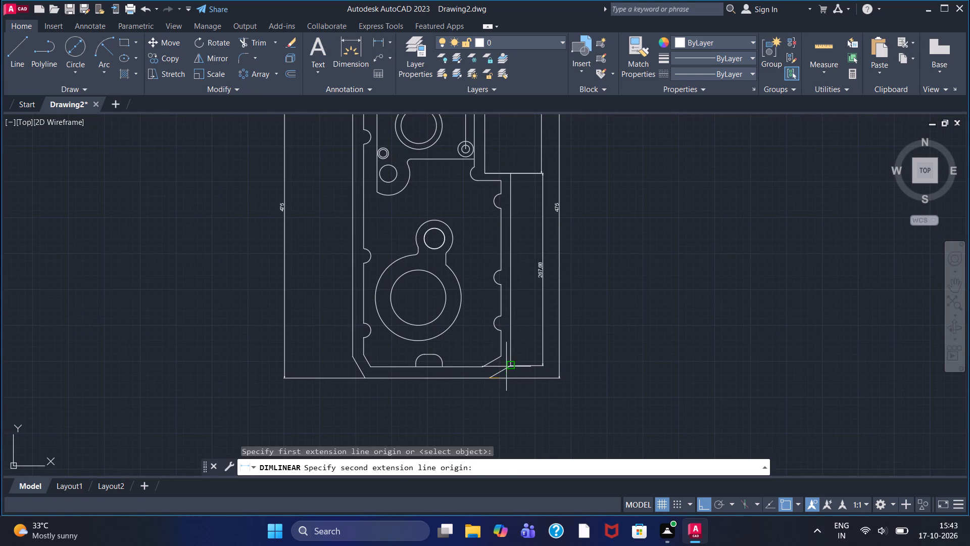
{"action": "double_click", "coordinate": [514, 366]}
{"action": "left_click", "coordinate": [579, 401]}
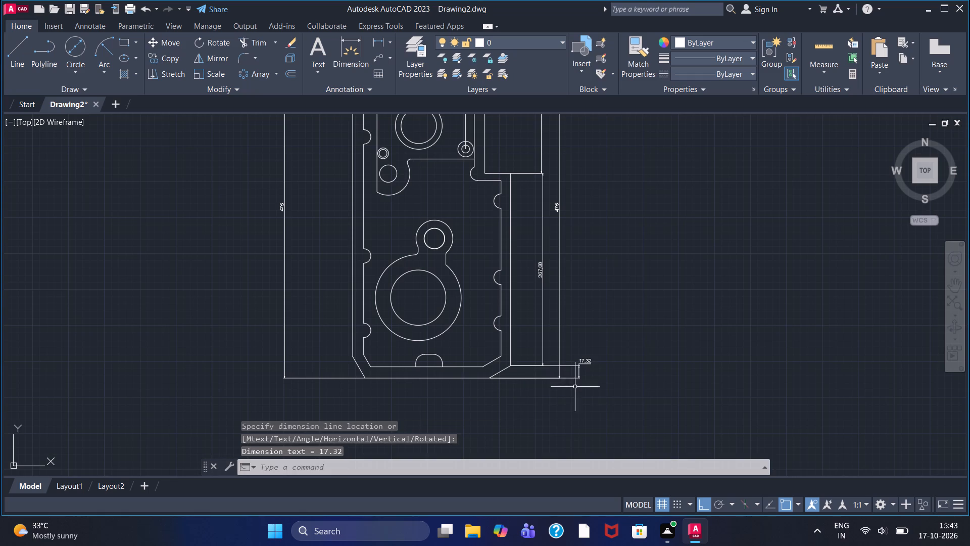
Modify the ISO-25 dimension style to a linear primary units precision of 0 and set it current.
{"action": "left_click", "coordinate": [342, 93]}
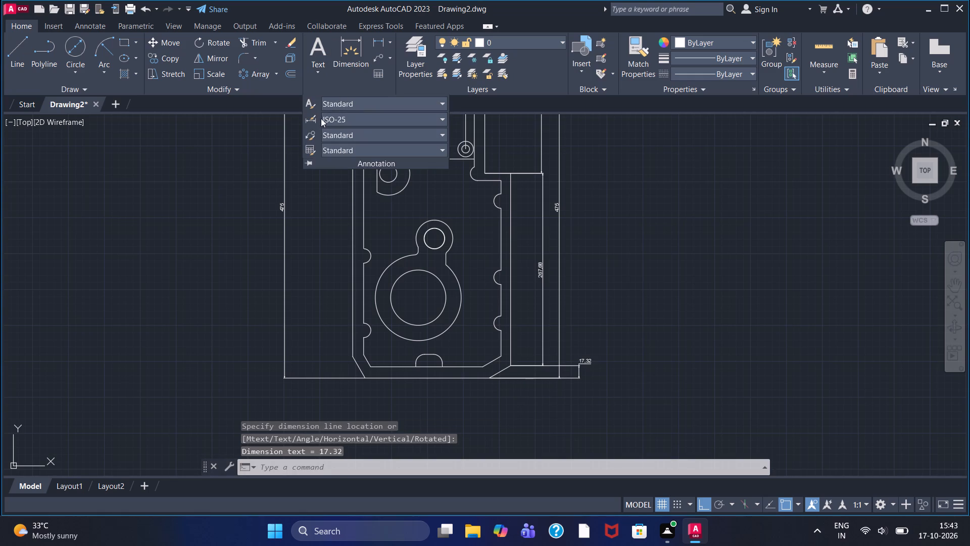
{"action": "left_click", "coordinate": [315, 118]}
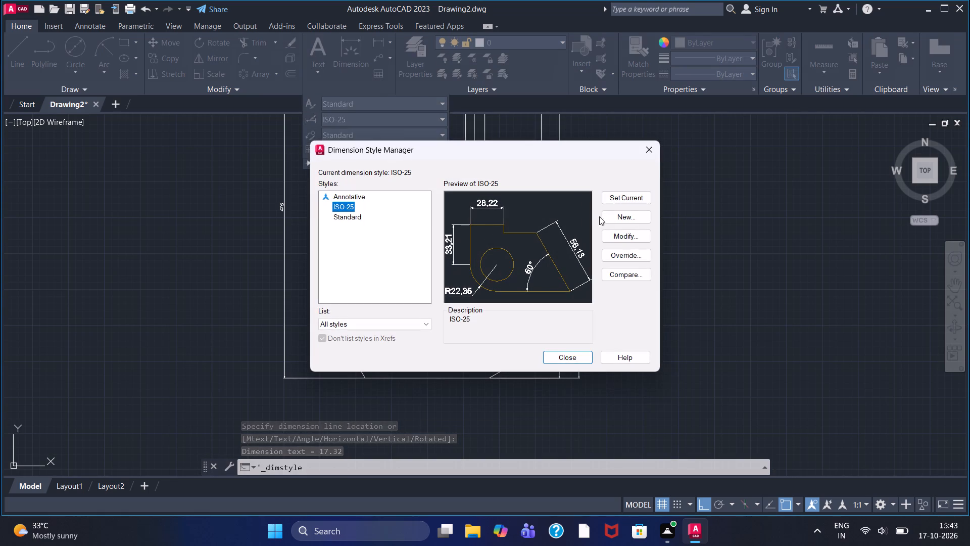
{"action": "left_click", "coordinate": [621, 237]}
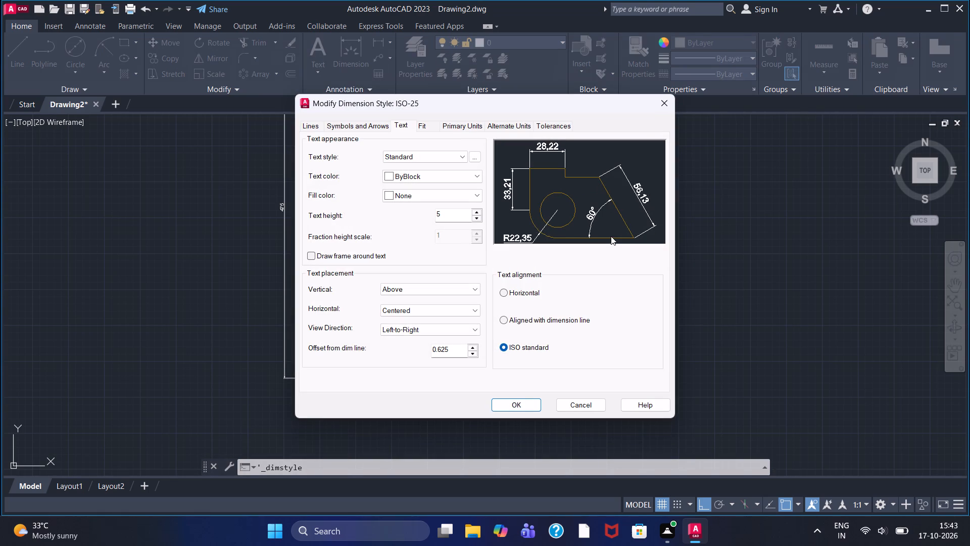
{"action": "left_click", "coordinate": [468, 121]}
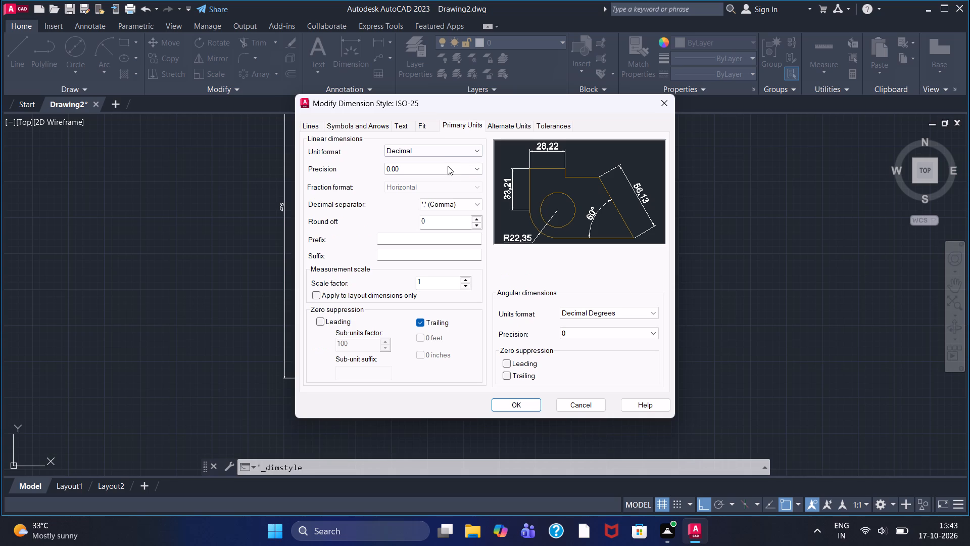
{"action": "left_click", "coordinate": [447, 168]}
{"action": "left_click", "coordinate": [418, 178]}
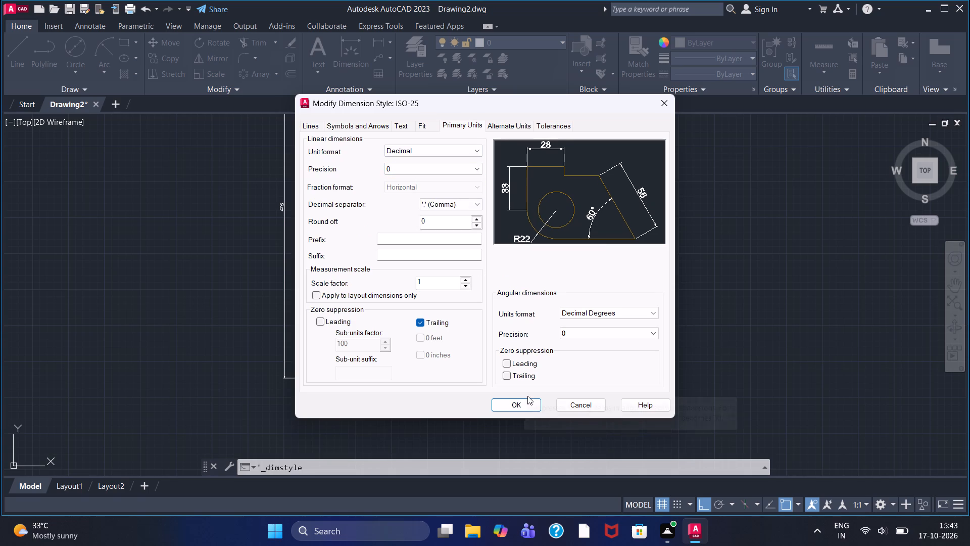
{"action": "left_click", "coordinate": [527, 407]}
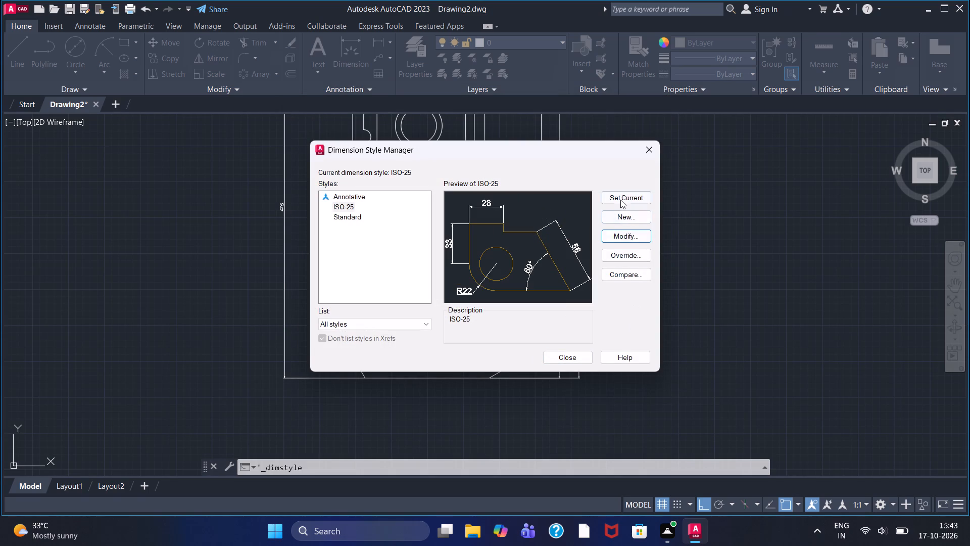
{"action": "left_click", "coordinate": [620, 200]}
{"action": "left_click", "coordinate": [590, 357]}
Add radius dimensions to the upper-left boss's outer arc and its hole, placing both outside the plate's left edge.
{"action": "scroll", "coordinate": [579, 257], "scroll_direction": "up", "scroll_amount": 1}
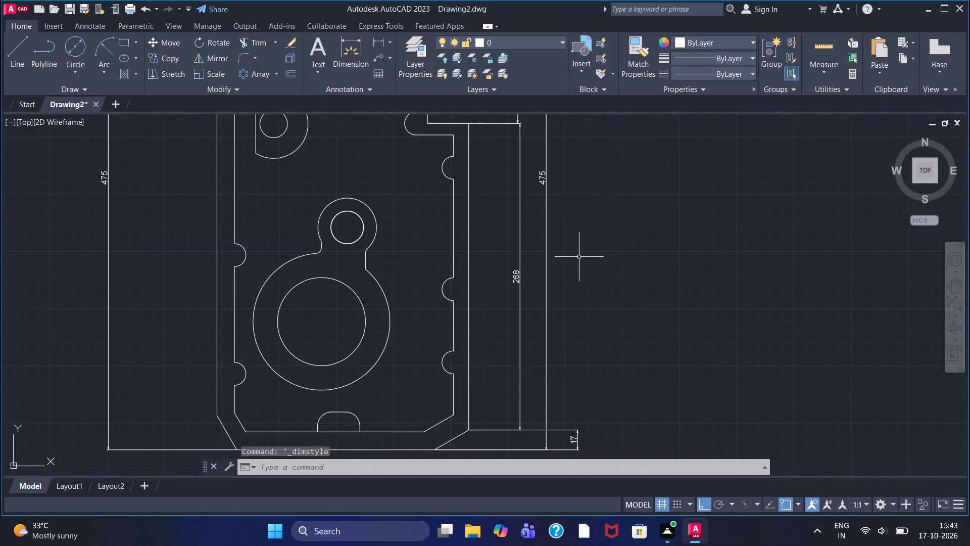
{"action": "scroll", "coordinate": [579, 257], "scroll_direction": "down", "scroll_amount": 1}
{"action": "middle_click_drag", "start_coordinate": [578, 219], "coordinate": [600, 336]}
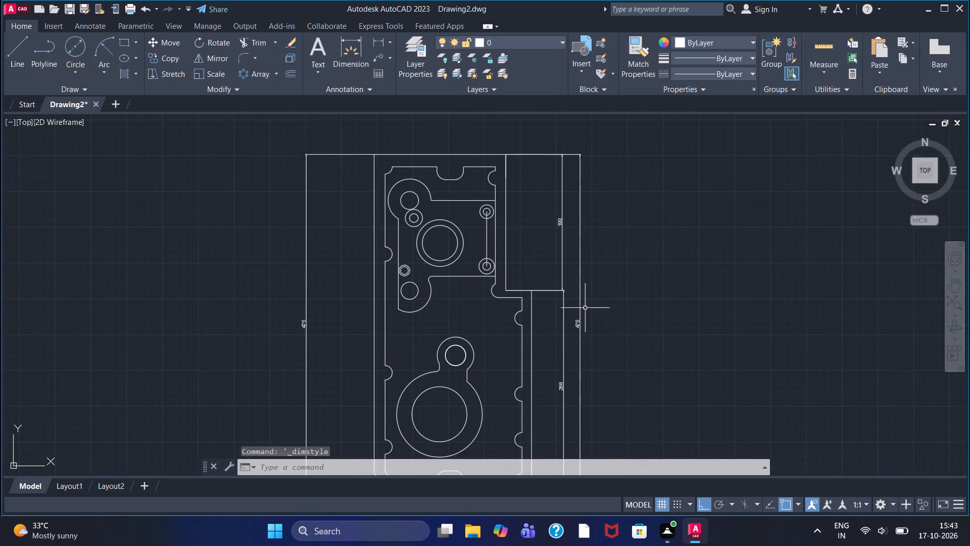
{"action": "scroll", "coordinate": [585, 307], "scroll_direction": "down", "scroll_amount": 1}
{"action": "middle_click_drag", "start_coordinate": [578, 311], "coordinate": [545, 262]}
{"action": "scroll", "coordinate": [475, 227], "scroll_direction": "up", "scroll_amount": 1}
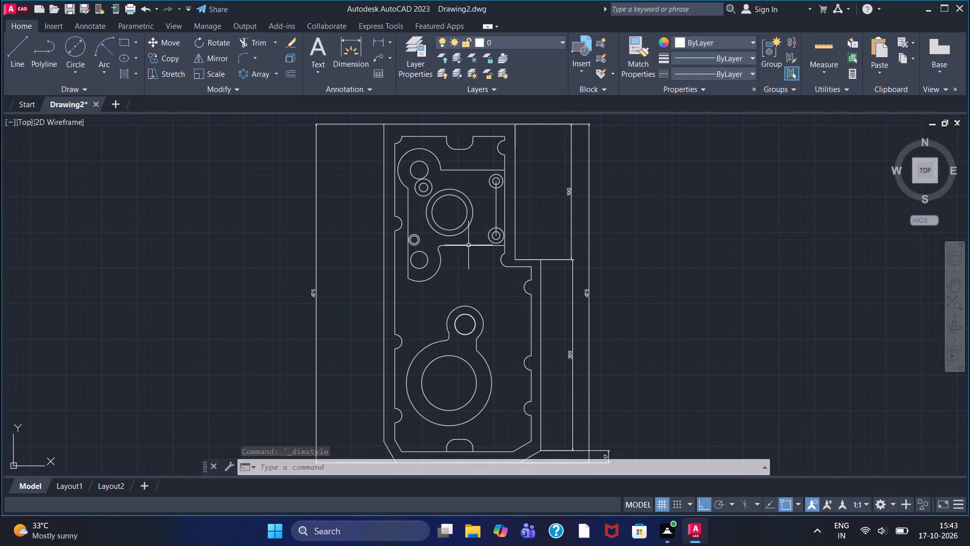
{"action": "left_click", "coordinate": [388, 40]}
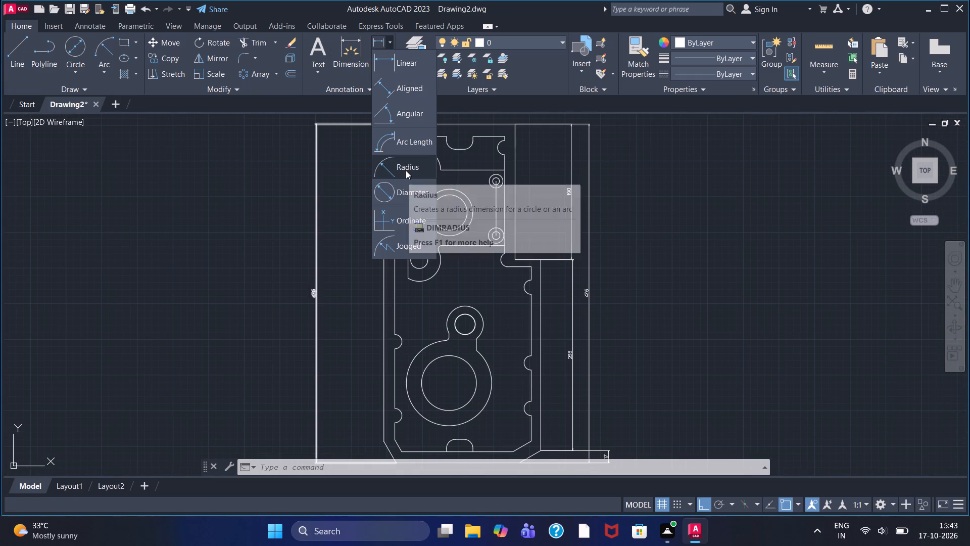
{"action": "left_click", "coordinate": [406, 170]}
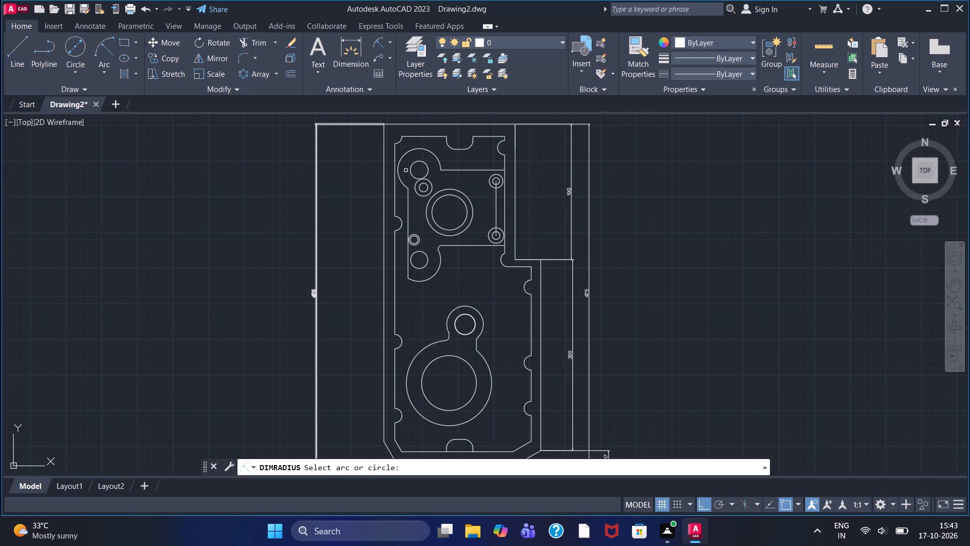
{"action": "scroll", "coordinate": [422, 144], "scroll_direction": "up", "scroll_amount": 1}
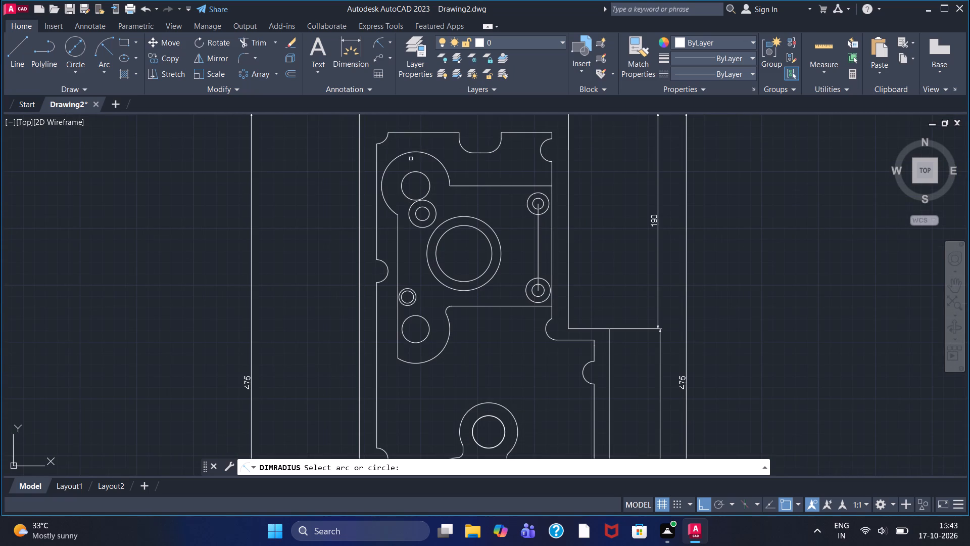
{"action": "left_click", "coordinate": [413, 150]}
{"action": "left_click", "coordinate": [331, 144]}
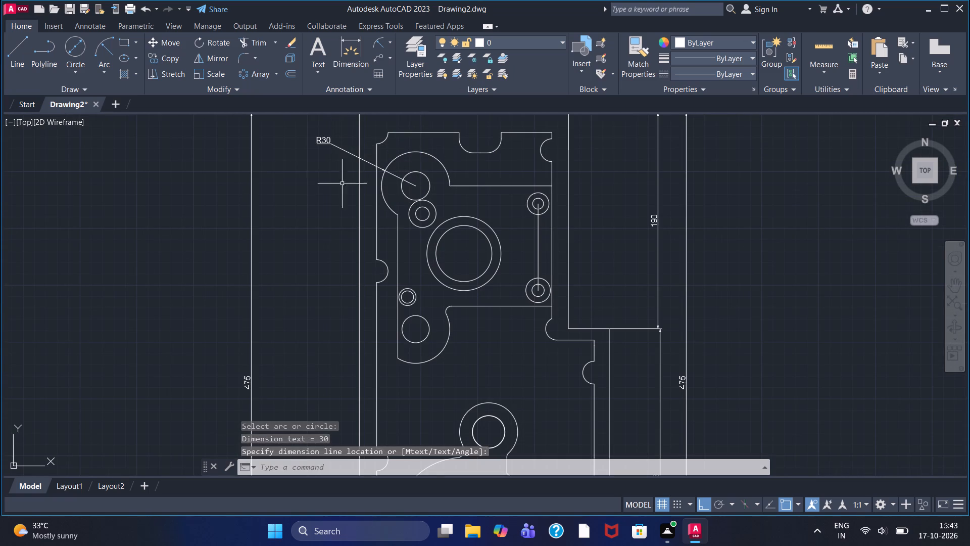
{"action": "right_click", "coordinate": [371, 192]}
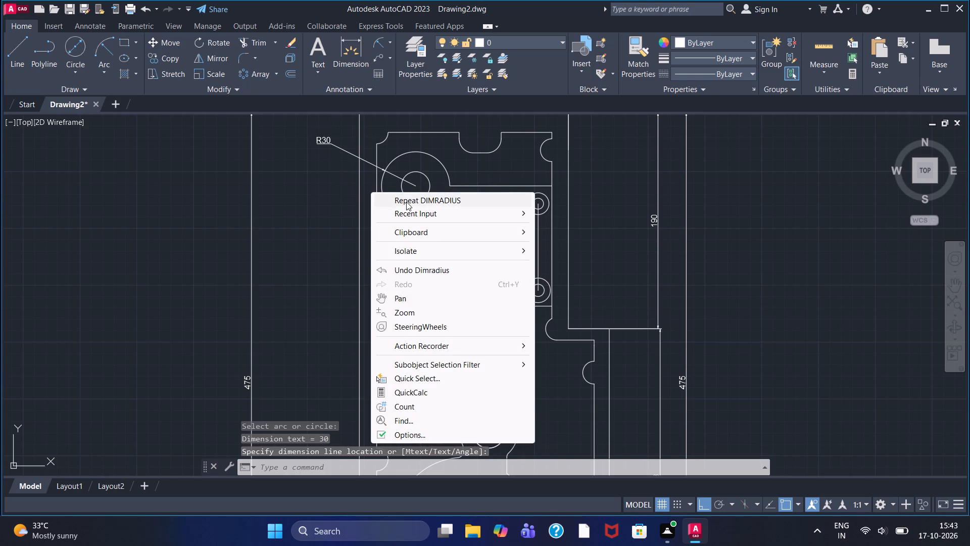
{"action": "left_click", "coordinate": [406, 202]}
{"action": "left_click", "coordinate": [404, 193]}
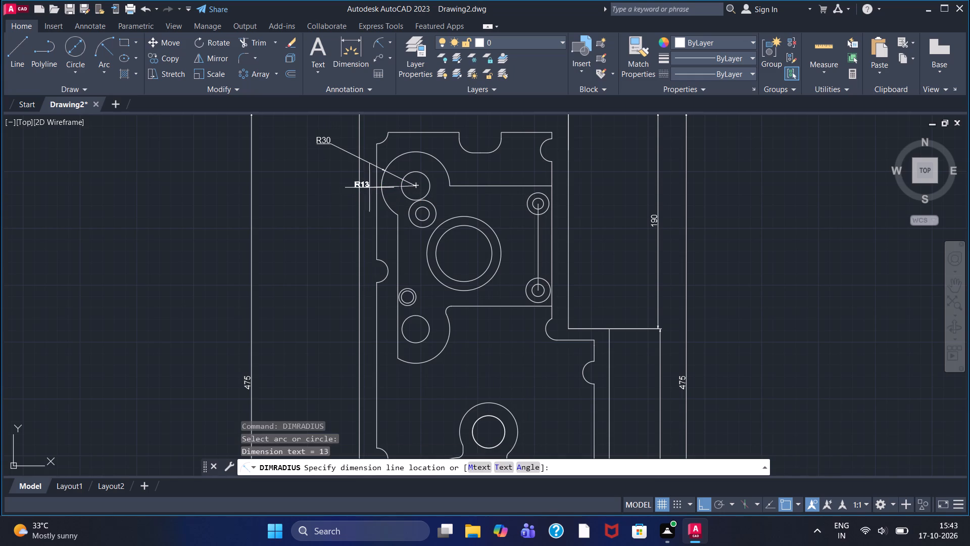
{"action": "double_click", "coordinate": [341, 171]}
Add radius dimensions to the outer and inner circles of the small boss just below the upper-left hole, outside the left edge.
{"action": "right_click", "coordinate": [383, 218]}
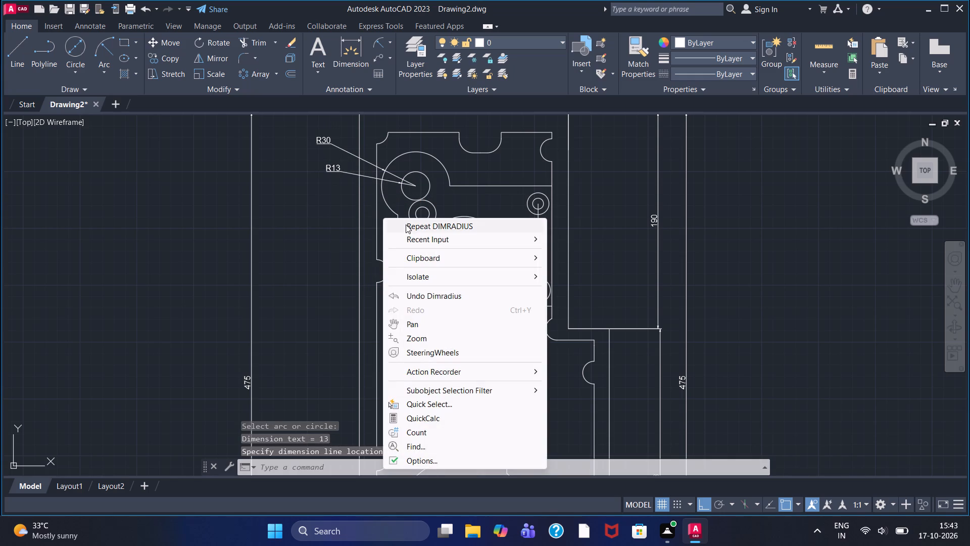
{"action": "left_click", "coordinate": [406, 224]}
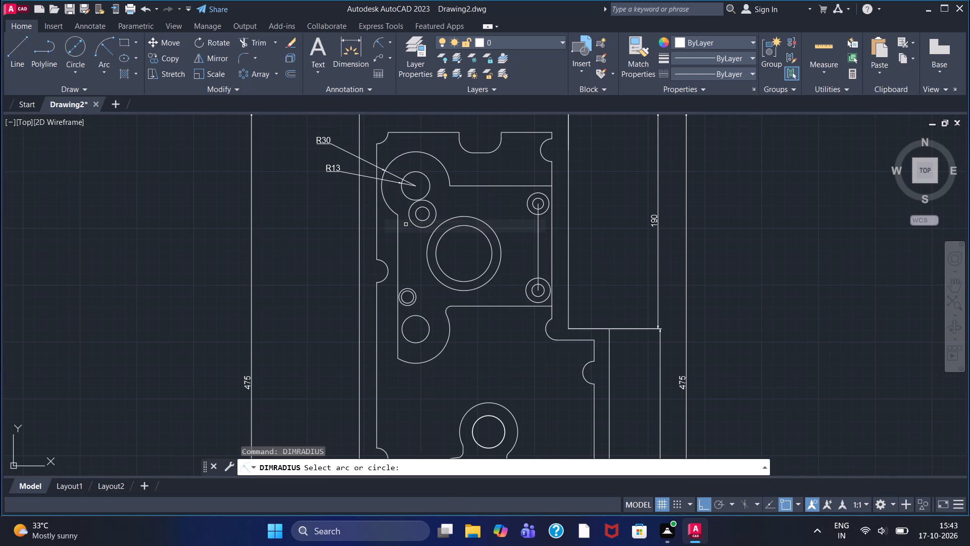
{"action": "scroll", "coordinate": [417, 214], "scroll_direction": "up", "scroll_amount": 1}
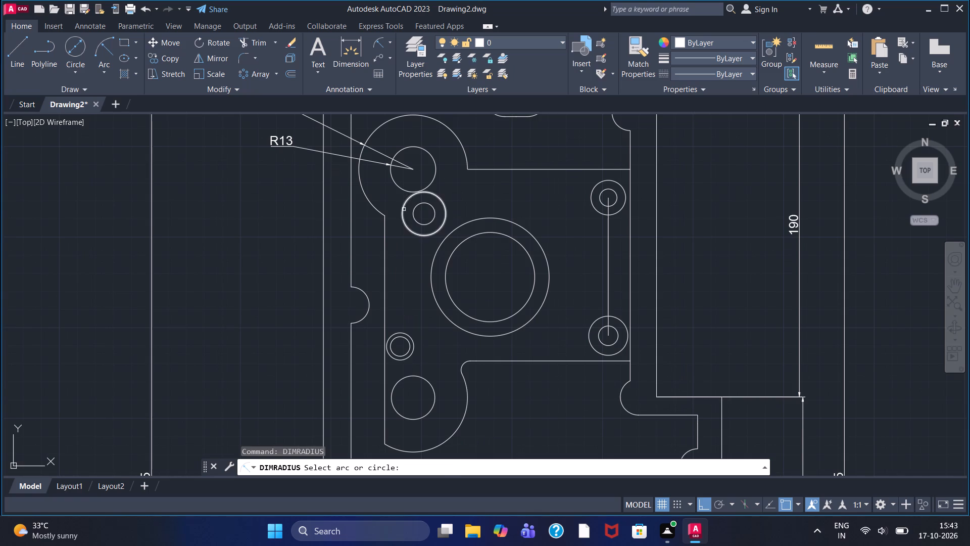
{"action": "left_click", "coordinate": [404, 209]}
{"action": "left_click", "coordinate": [298, 180]}
{"action": "right_click", "coordinate": [298, 180]}
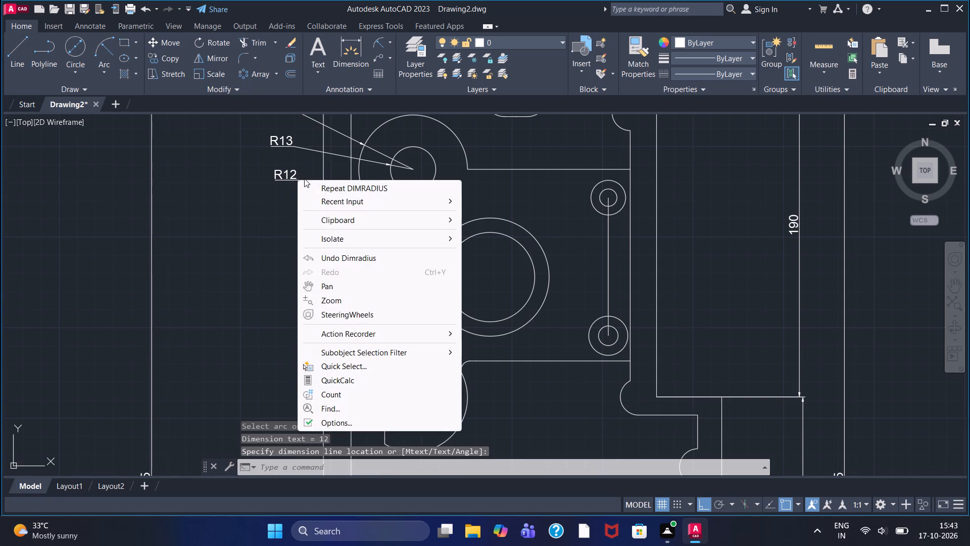
{"action": "left_click", "coordinate": [317, 185]}
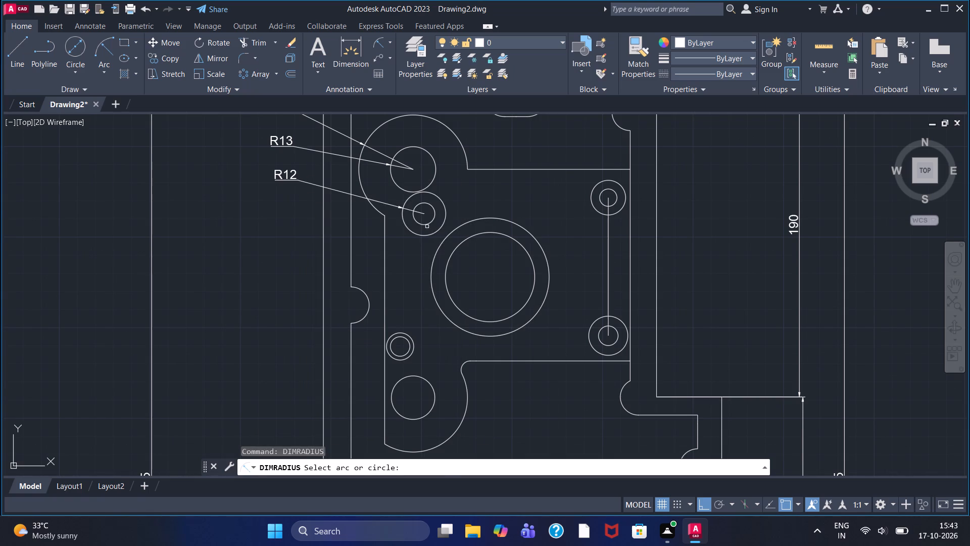
{"action": "left_click", "coordinate": [427, 224]}
{"action": "double_click", "coordinate": [289, 207]}
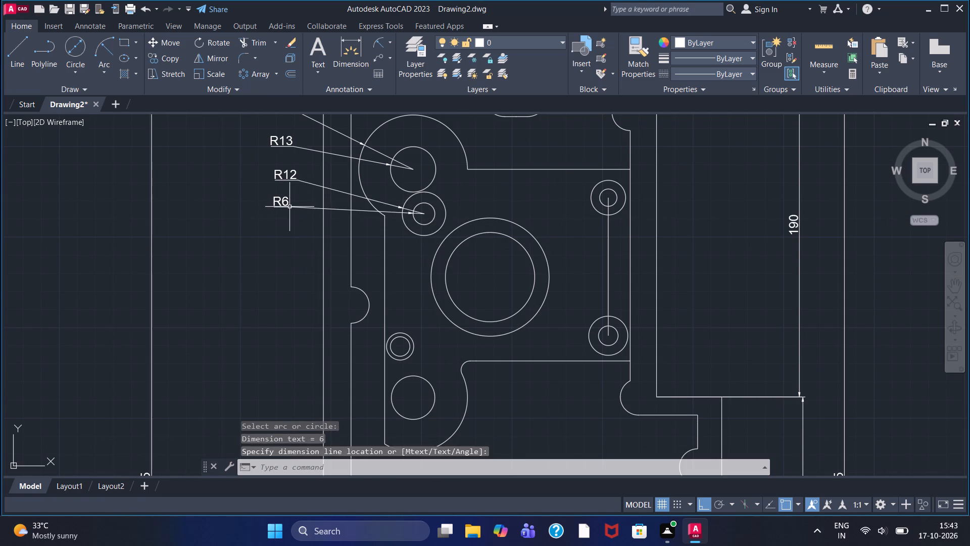
Add radius dimensions to the inner and outer circles of the large upper bore, with both texts placed just above it.
{"action": "right_click", "coordinate": [289, 207]}
{"action": "left_click", "coordinate": [315, 214]}
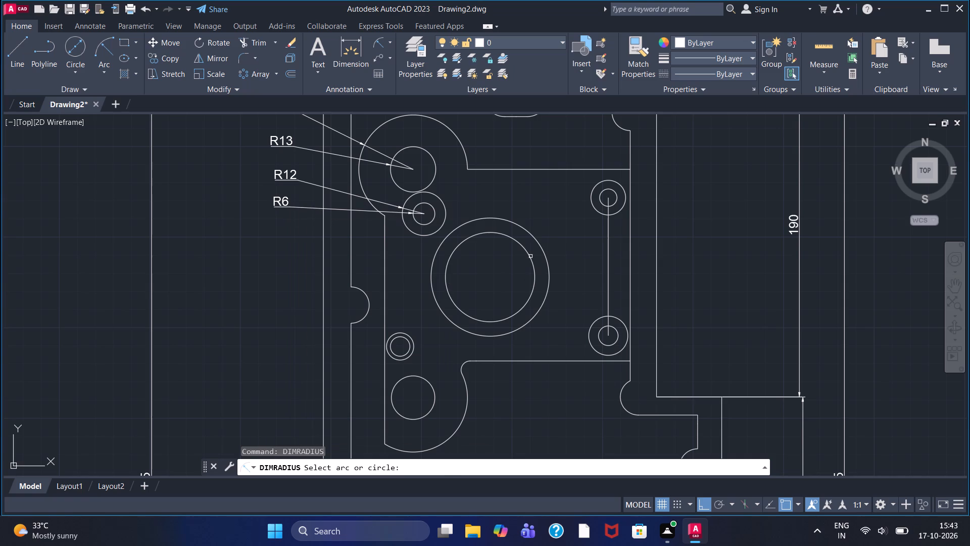
{"action": "double_click", "coordinate": [530, 255]}
{"action": "left_click", "coordinate": [468, 199]}
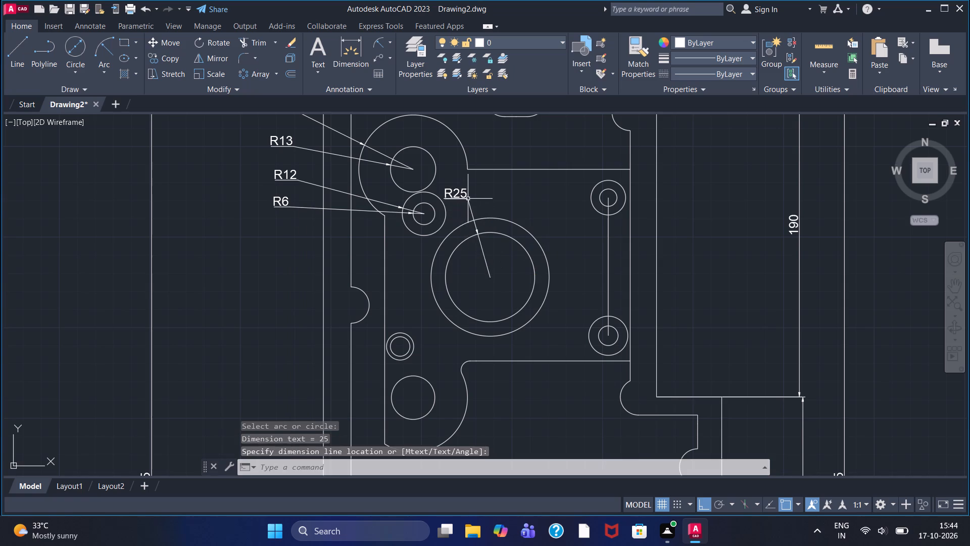
{"action": "right_click", "coordinate": [468, 199]}
{"action": "left_click", "coordinate": [499, 207]}
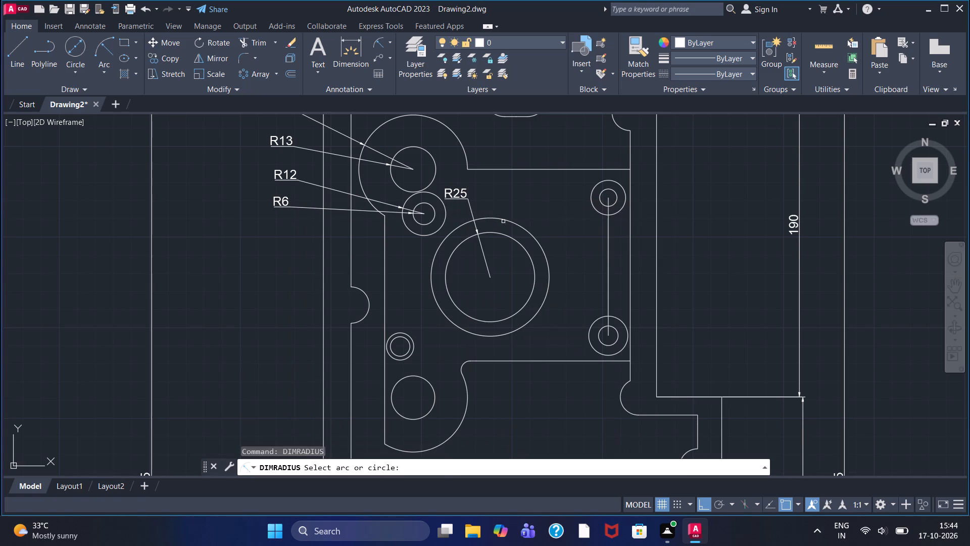
{"action": "left_click", "coordinate": [504, 221]}
{"action": "left_click", "coordinate": [499, 199]}
Add radius dimensions to the lower-left boss's hole and its outer arc, placing the texts above the hole and right of the arc.
{"action": "right_click", "coordinate": [499, 199]}
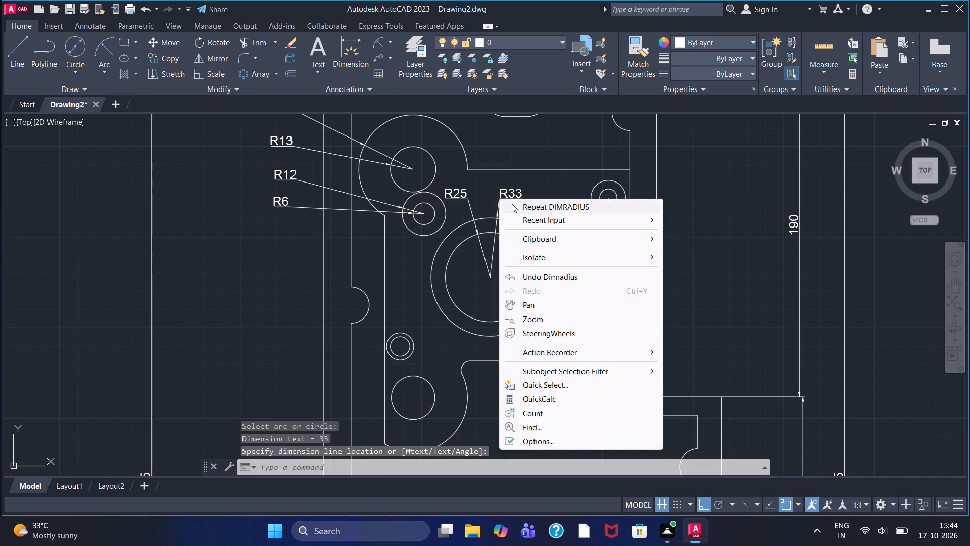
{"action": "left_click", "coordinate": [512, 204]}
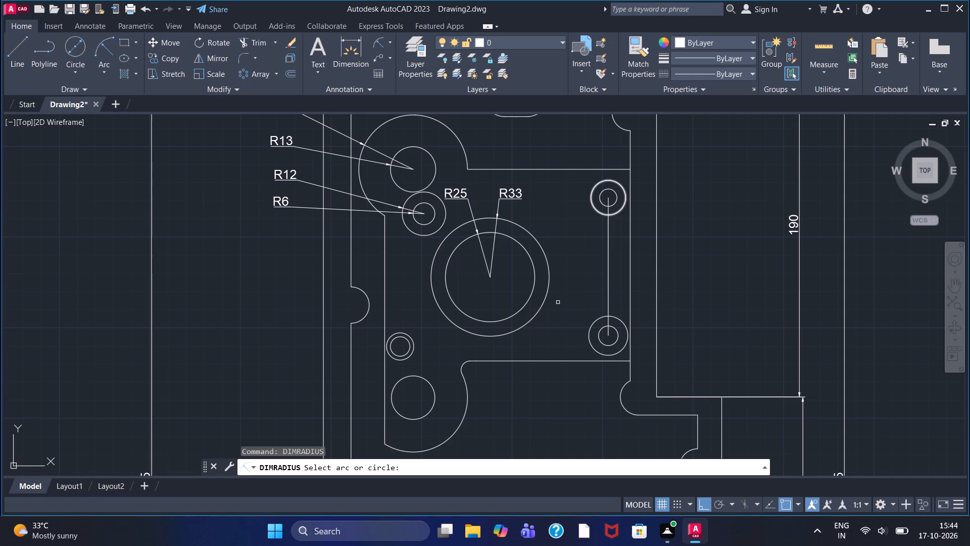
{"action": "left_click_drag", "start_coordinate": [430, 385], "coordinate": [430, 371]}
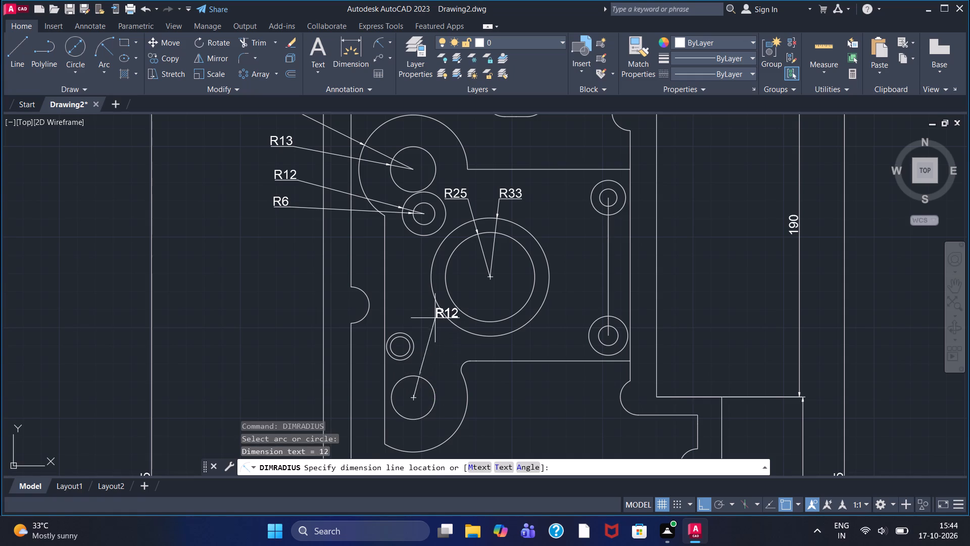
{"action": "double_click", "coordinate": [428, 320]}
{"action": "right_click", "coordinate": [426, 320]}
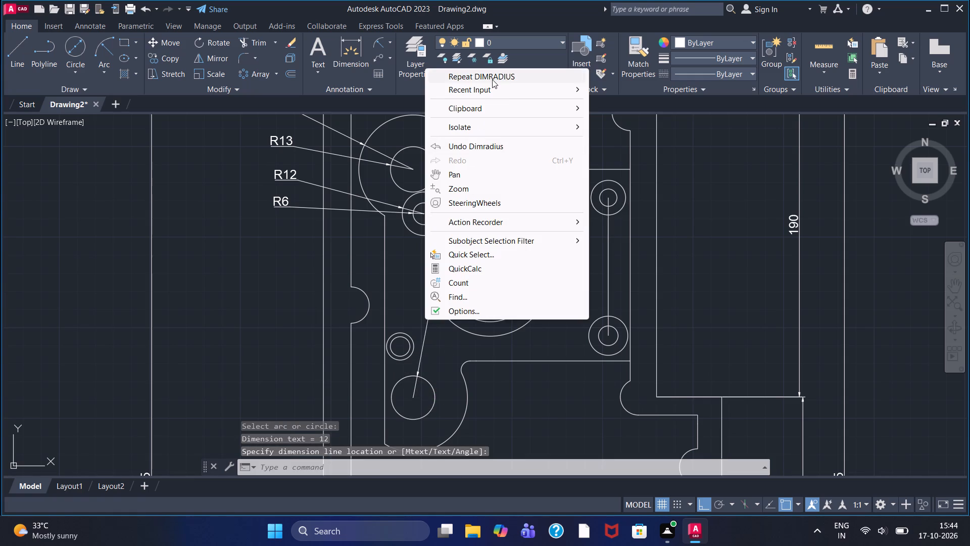
{"action": "left_click", "coordinate": [492, 79]}
{"action": "left_click", "coordinate": [440, 444]}
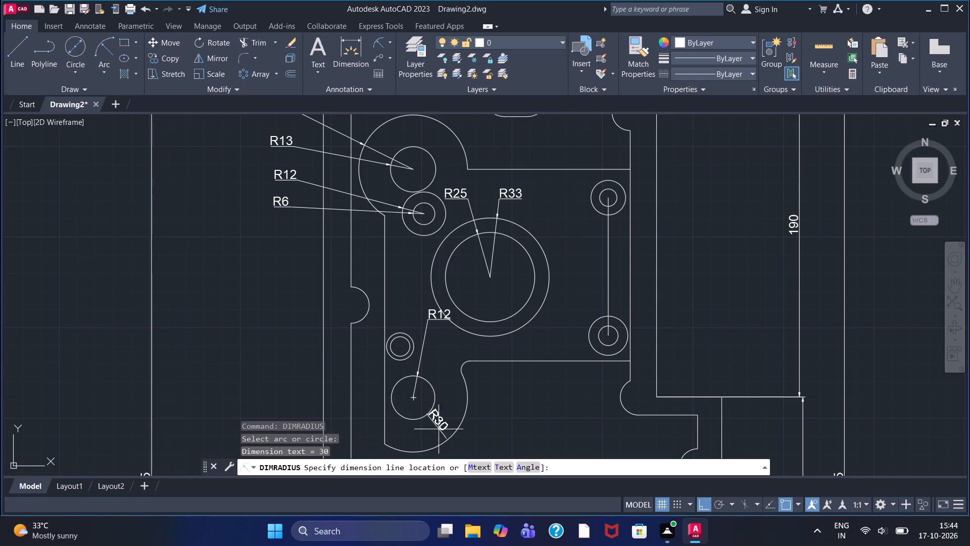
{"action": "double_click", "coordinate": [495, 392]}
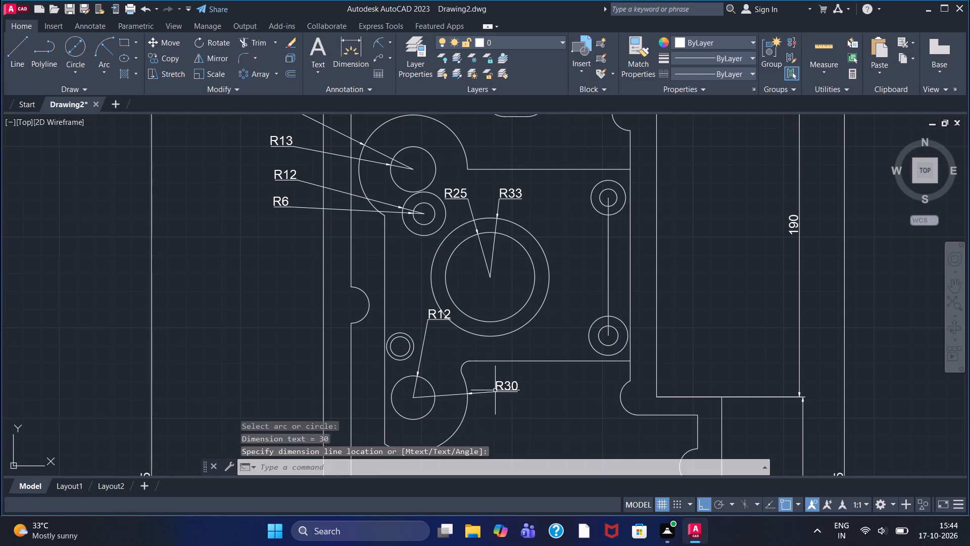
Add radius dimensions to the hole and outer arc of the small boss above the large lower bore, with both texts above it.
{"action": "right_click", "coordinate": [495, 390]}
{"action": "double_click", "coordinate": [557, 143]}
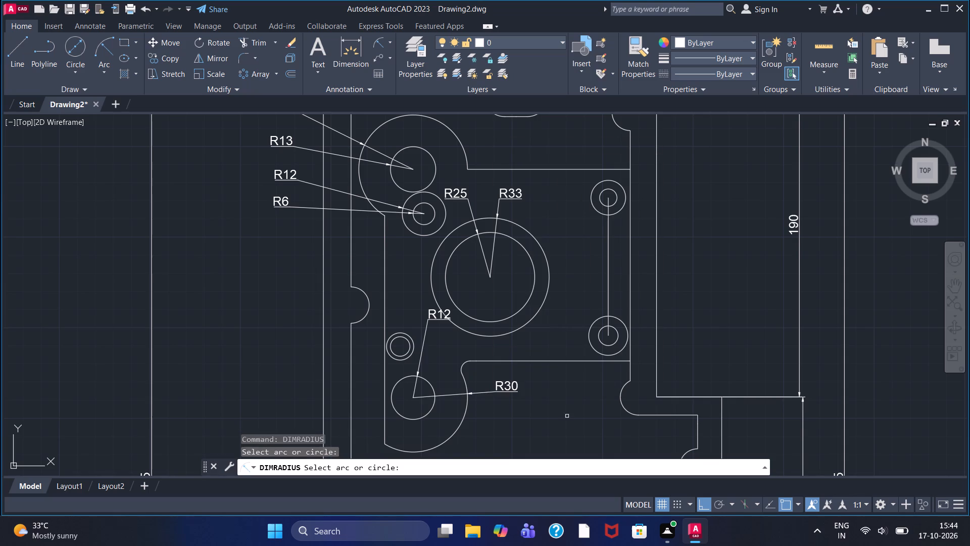
{"action": "middle_click_drag", "start_coordinate": [567, 416], "coordinate": [526, 213]}
{"action": "scroll", "coordinate": [494, 299], "scroll_direction": "up", "scroll_amount": 1}
{"action": "scroll", "coordinate": [492, 305], "scroll_direction": "down", "scroll_amount": 1}
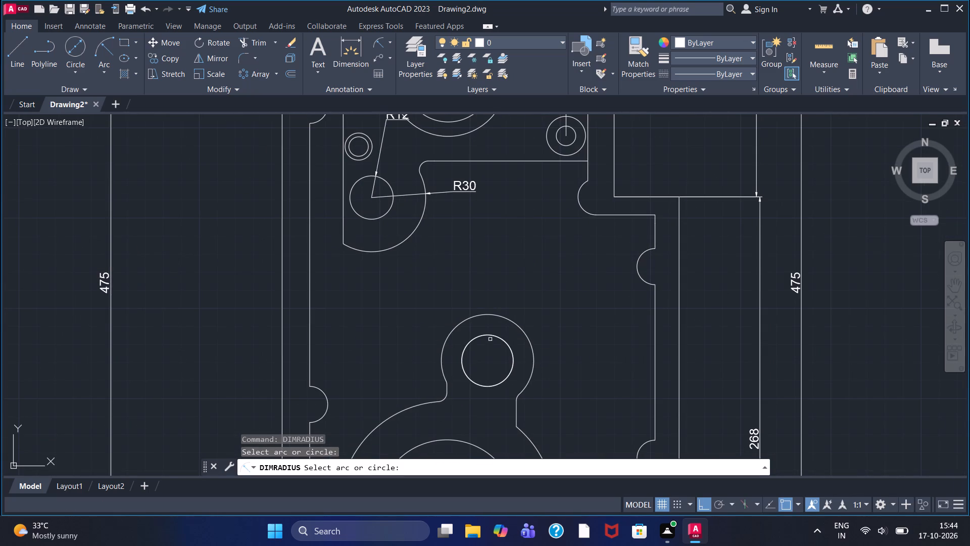
{"action": "left_click", "coordinate": [492, 335]}
{"action": "double_click", "coordinate": [437, 287]}
{"action": "right_click", "coordinate": [437, 287]}
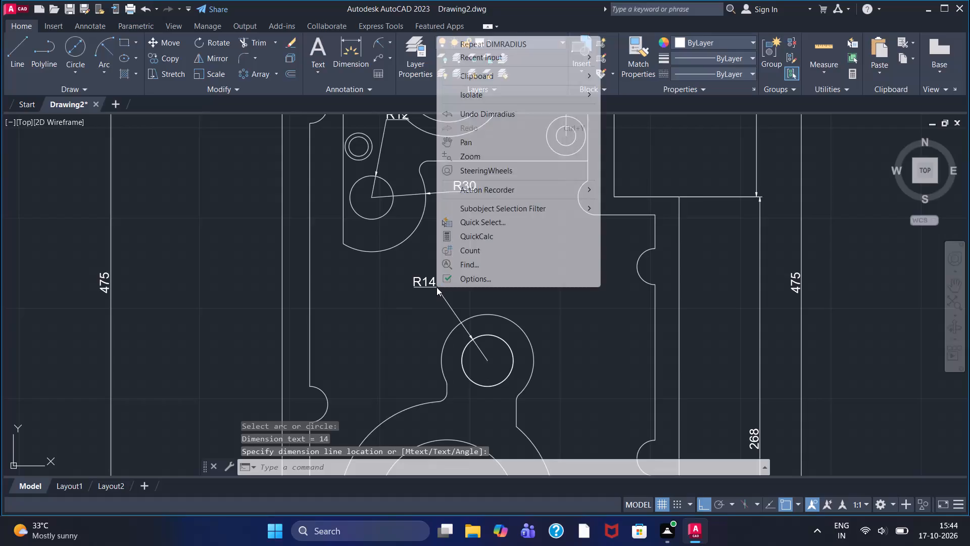
{"action": "left_click", "coordinate": [478, 44]}
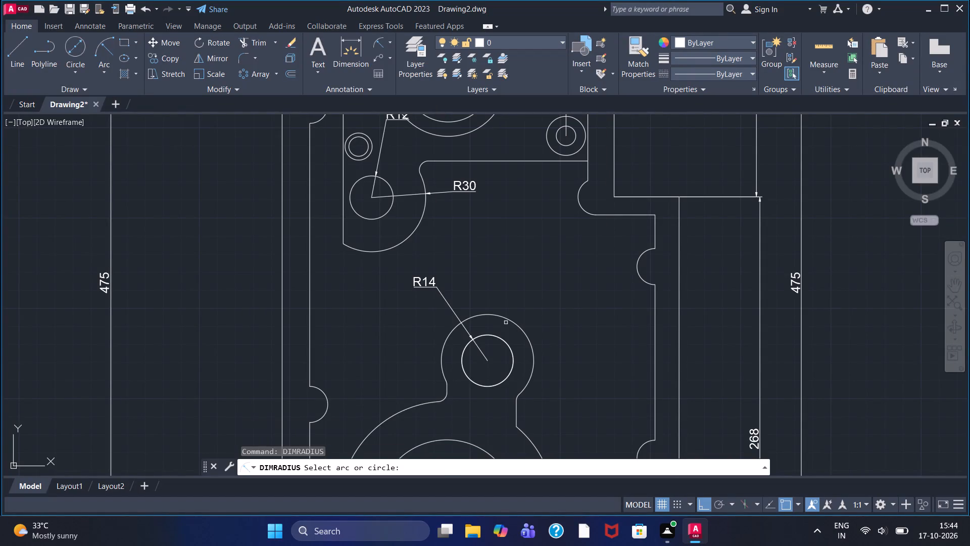
{"action": "left_click", "coordinate": [506, 318]}
{"action": "double_click", "coordinate": [474, 273]}
Add radius dimensions to the outer arc and inner circle of the large lower bore, placing both texts to its upper left.
{"action": "right_click", "coordinate": [474, 273]}
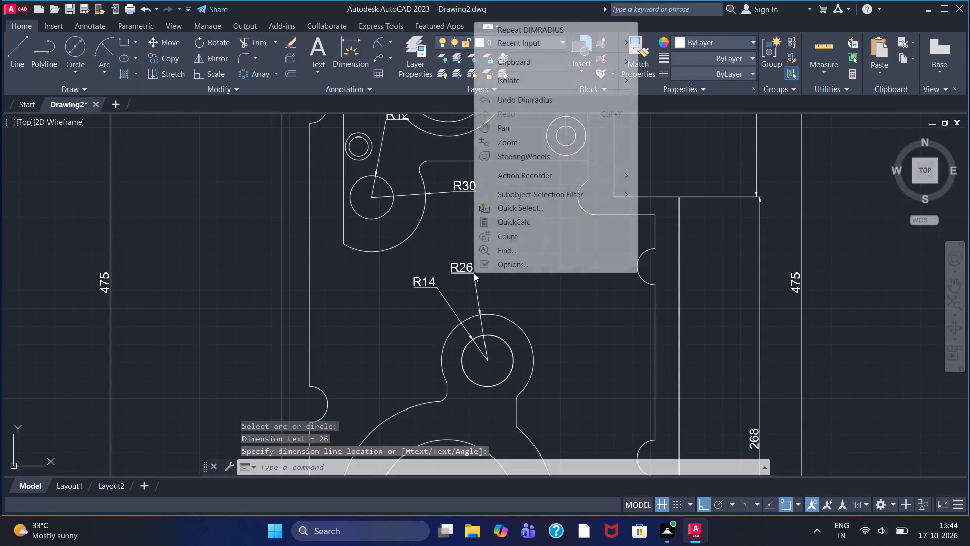
{"action": "left_click", "coordinate": [517, 30]}
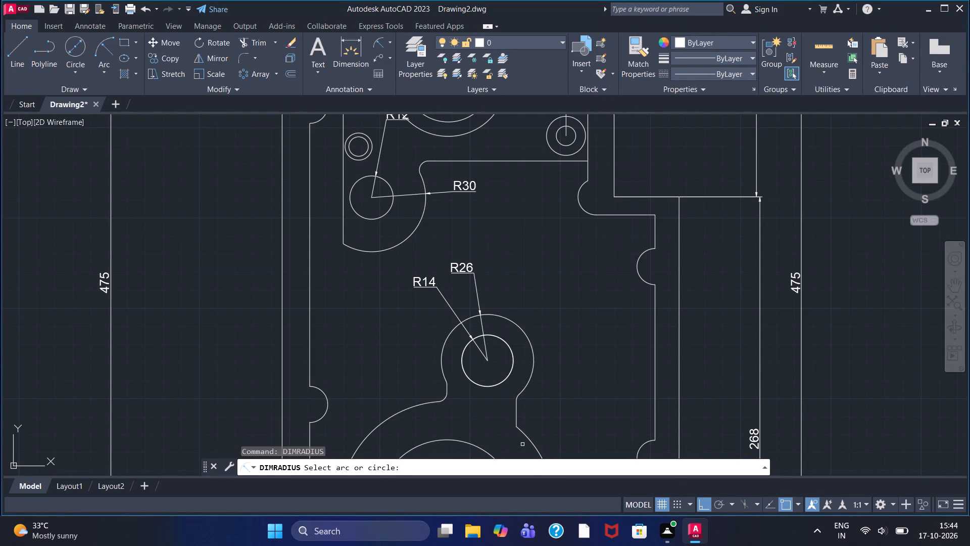
{"action": "middle_click_drag", "start_coordinate": [391, 359], "coordinate": [402, 190]}
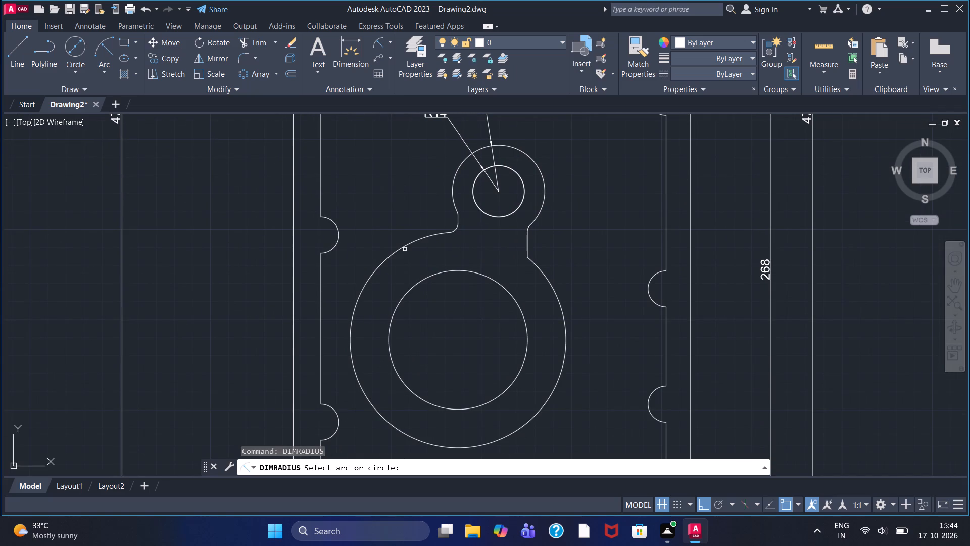
{"action": "left_click", "coordinate": [408, 244]}
{"action": "left_click", "coordinate": [364, 200]}
{"action": "right_click", "coordinate": [364, 200]}
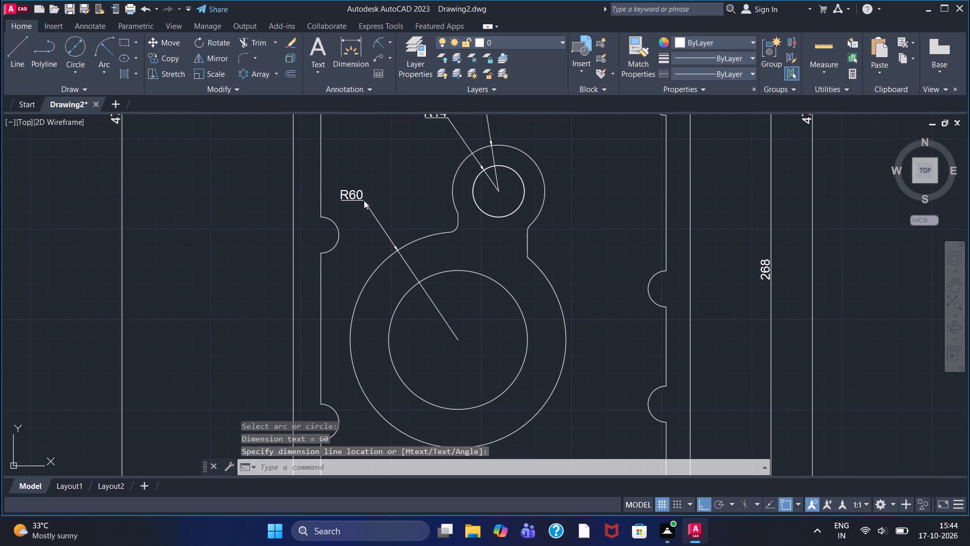
{"action": "left_click", "coordinate": [396, 204]}
{"action": "left_click", "coordinate": [397, 307]}
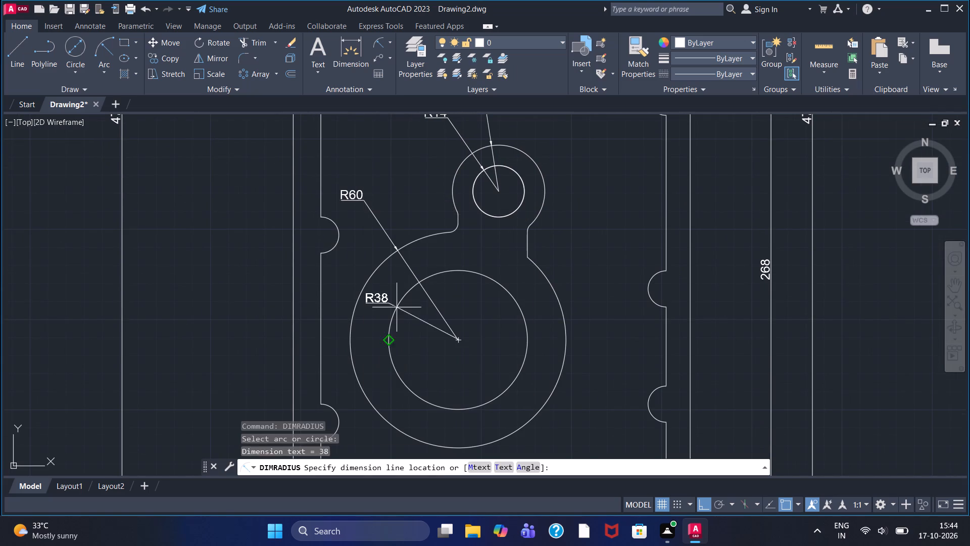
{"action": "left_click", "coordinate": [364, 243]}
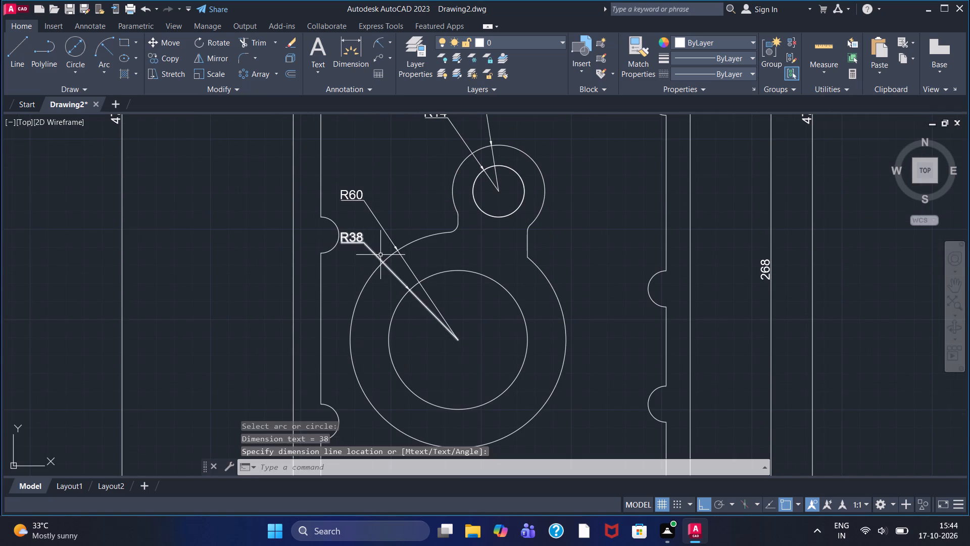
Add radius dimensions to the lowest notch on the plate's left edge and the right corner arc of the bottom-edge notch.
{"action": "right_click", "coordinate": [306, 369]}
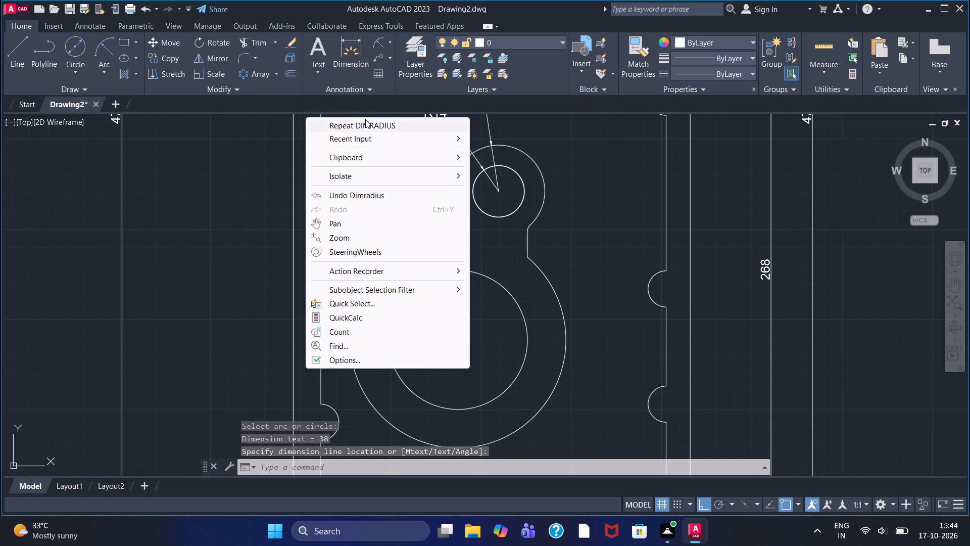
{"action": "left_click", "coordinate": [365, 119]}
{"action": "scroll", "coordinate": [380, 308], "scroll_direction": "down", "scroll_amount": 1}
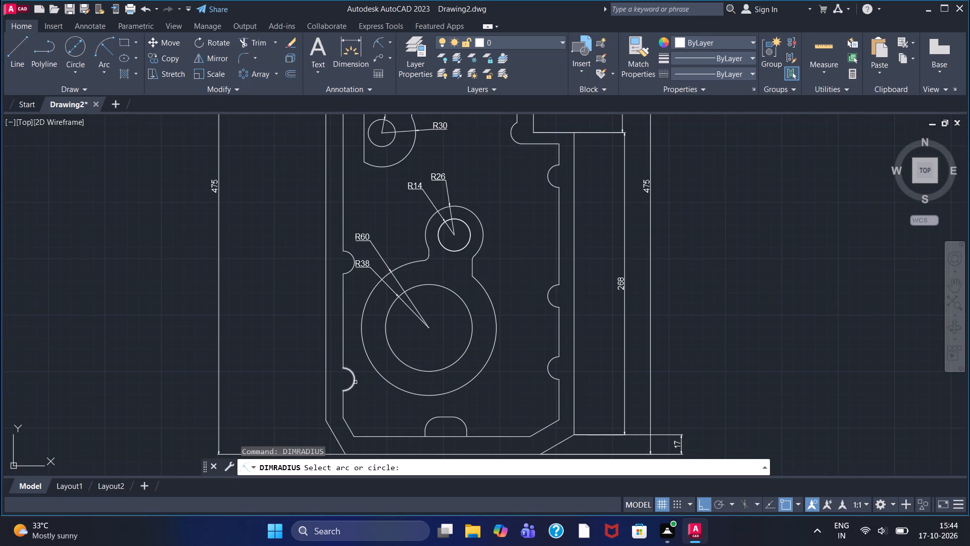
{"action": "left_click", "coordinate": [354, 382]}
{"action": "double_click", "coordinate": [373, 403]}
{"action": "right_click", "coordinate": [373, 403]}
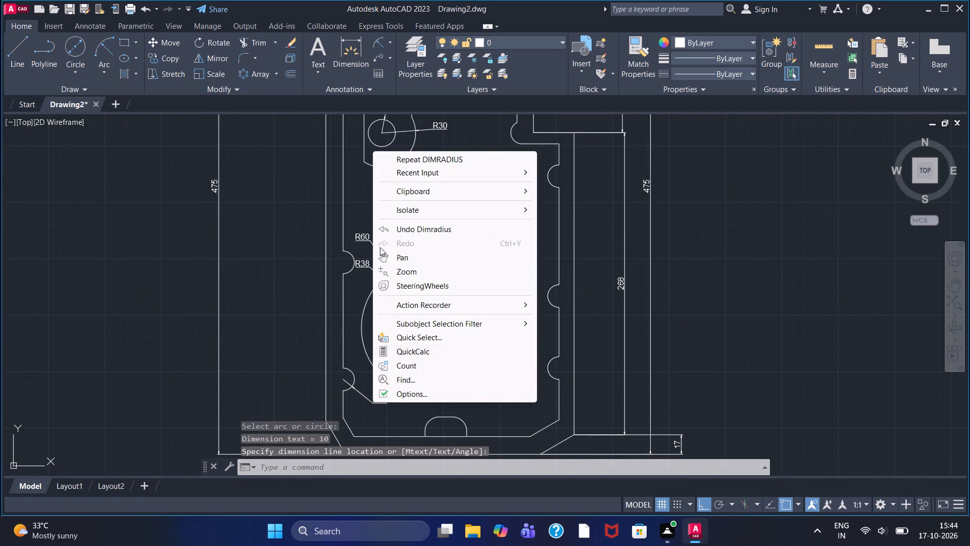
{"action": "left_click", "coordinate": [417, 159]}
{"action": "left_click", "coordinate": [448, 416]}
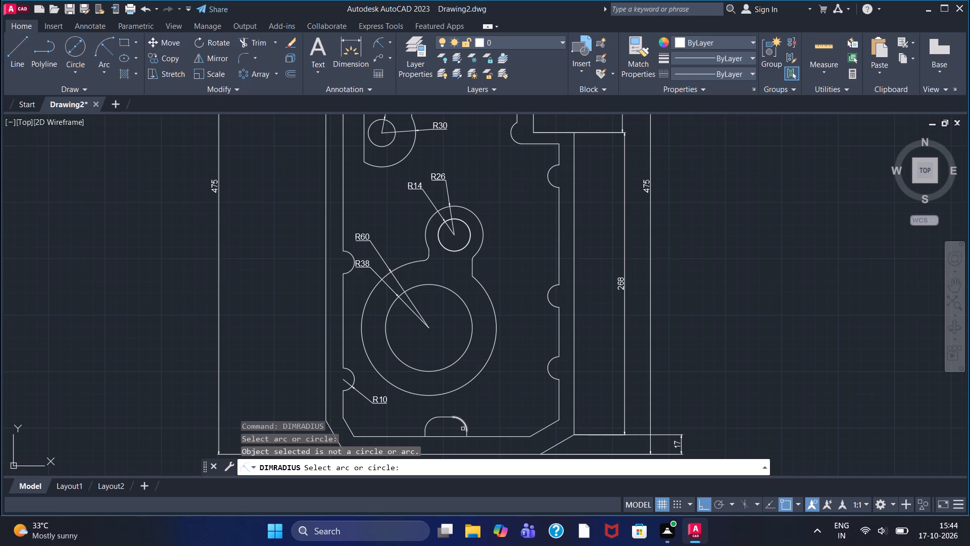
{"action": "left_click", "coordinate": [465, 426]}
{"action": "left_click", "coordinate": [488, 405]}
Add radius dimensions to the lowest notch on the plate's right edge and the arc at its step, with texts inside the plate.
{"action": "right_click", "coordinate": [488, 405]}
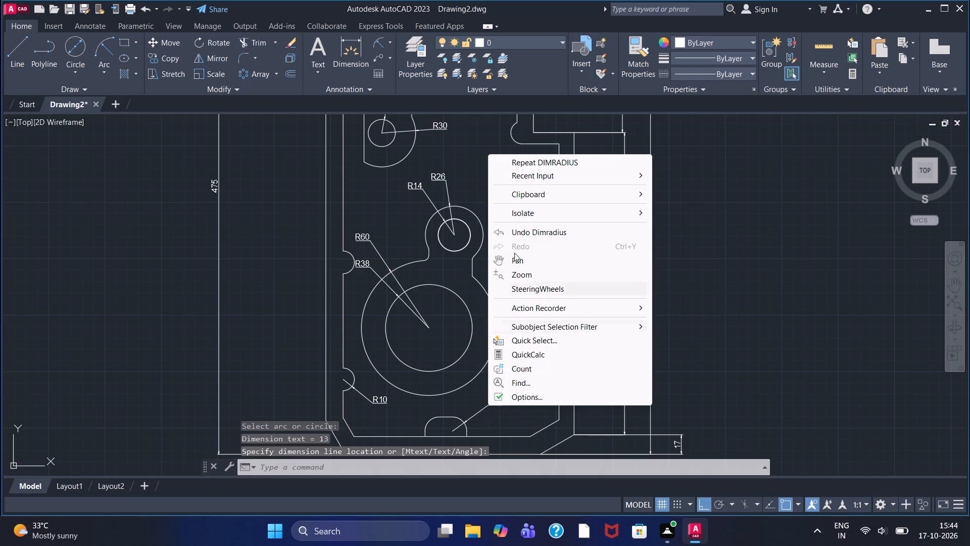
{"action": "left_click", "coordinate": [527, 161]}
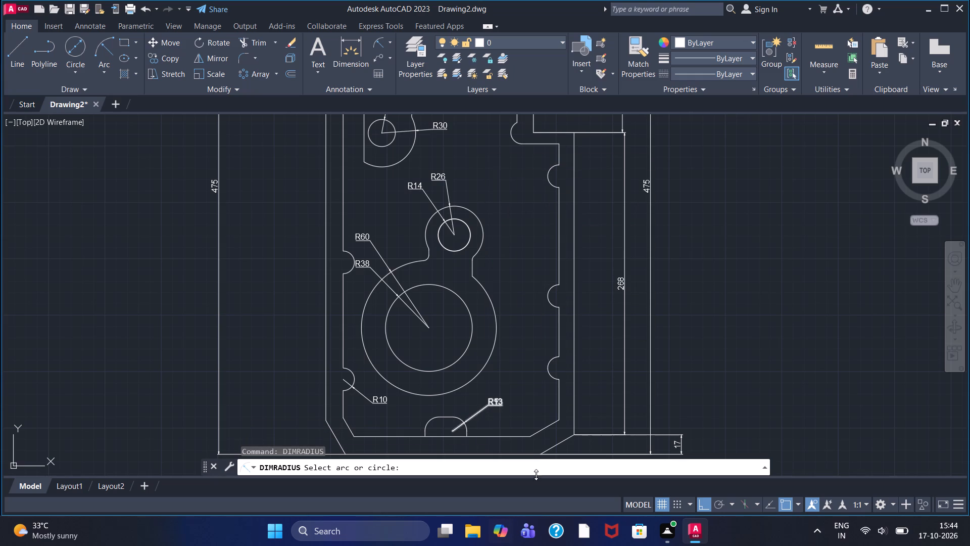
{"action": "left_click", "coordinate": [551, 362]}
{"action": "left_click", "coordinate": [531, 347]}
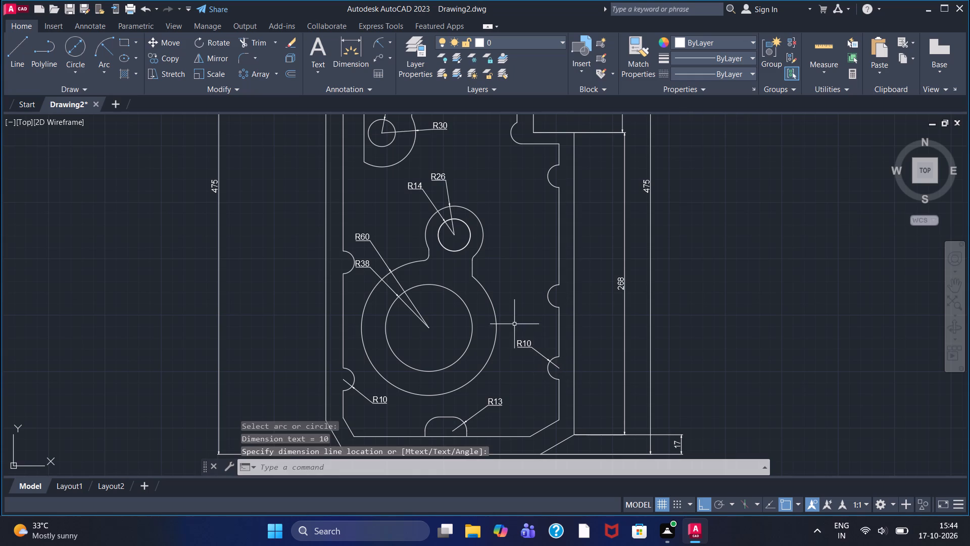
{"action": "right_click", "coordinate": [511, 318]}
{"action": "left_click", "coordinate": [564, 76]}
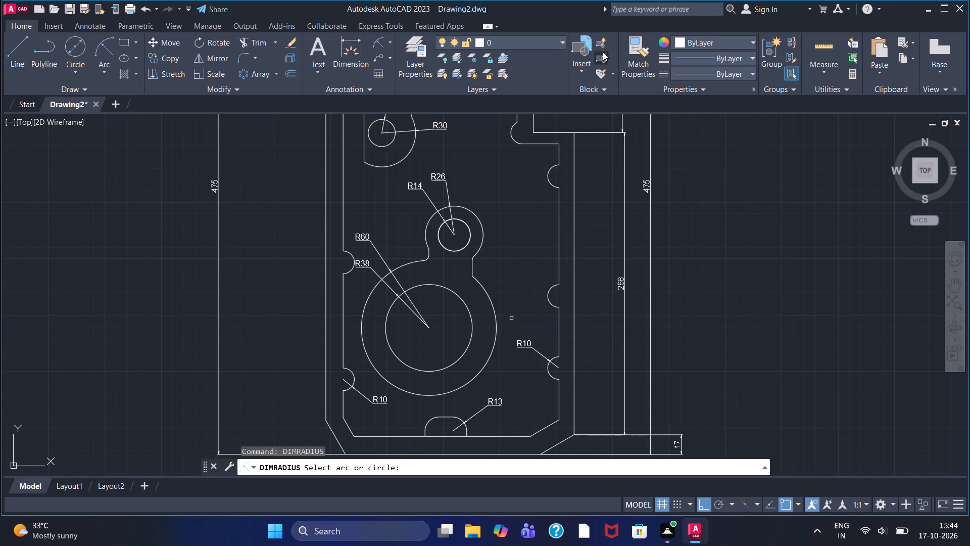
{"action": "middle_click_drag", "start_coordinate": [516, 218], "coordinate": [514, 234]}
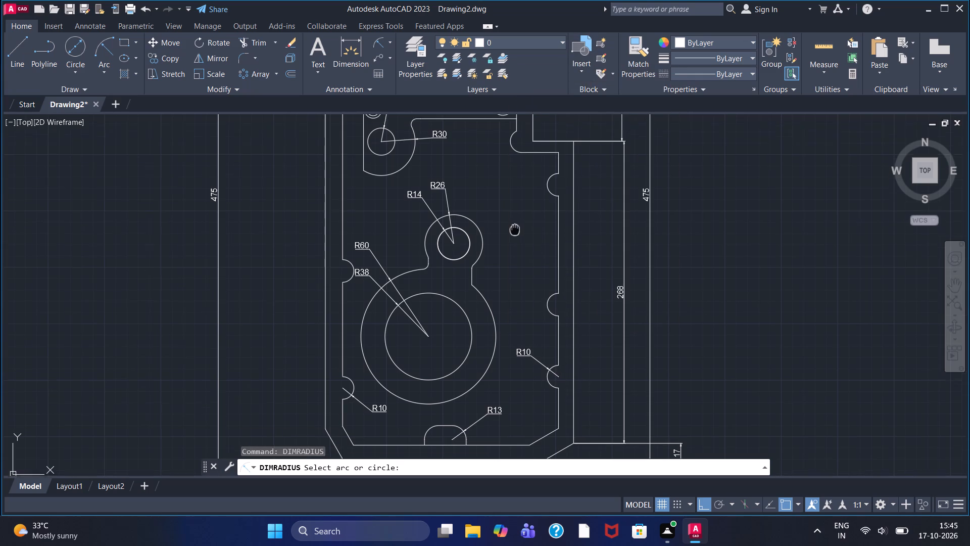
{"action": "middle_click_drag", "start_coordinate": [514, 234], "coordinate": [485, 387]}
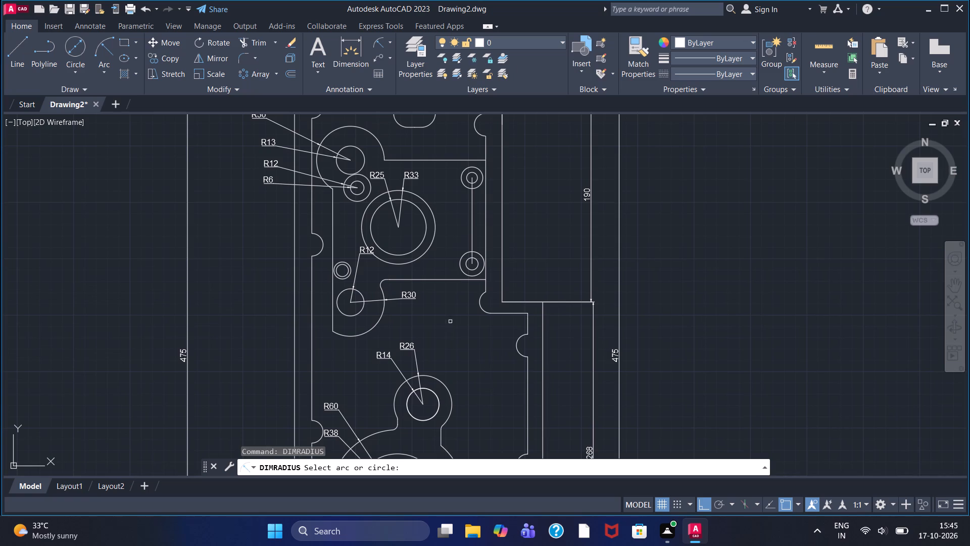
{"action": "left_click", "coordinate": [482, 310]}
{"action": "double_click", "coordinate": [461, 315]}
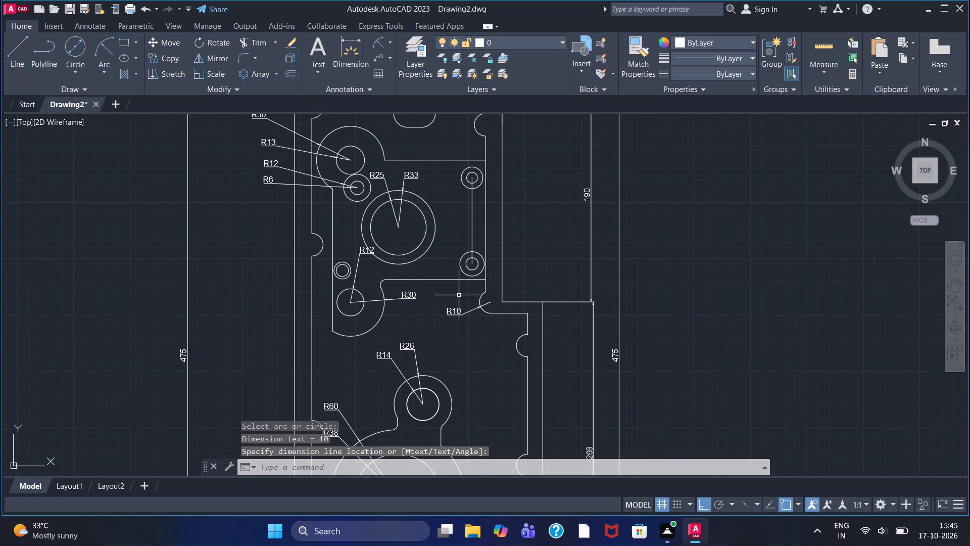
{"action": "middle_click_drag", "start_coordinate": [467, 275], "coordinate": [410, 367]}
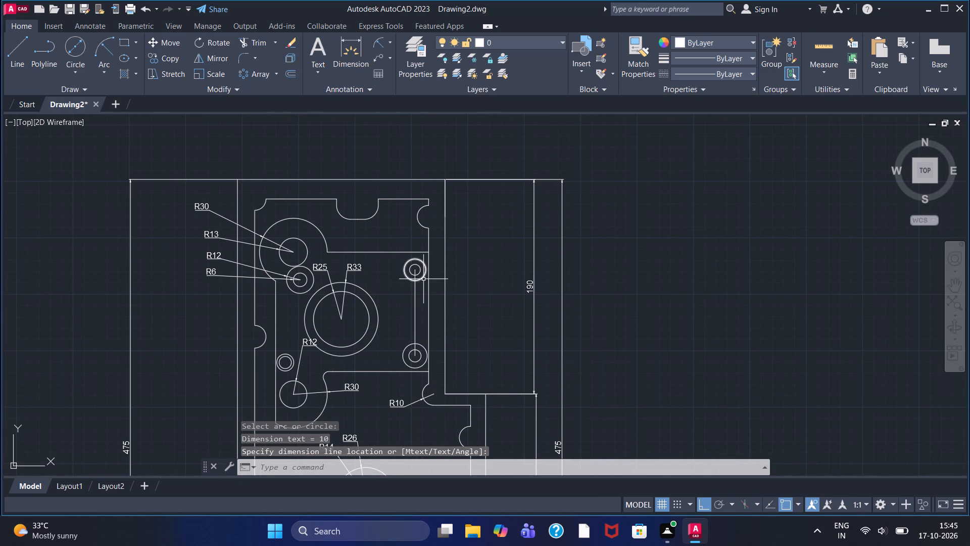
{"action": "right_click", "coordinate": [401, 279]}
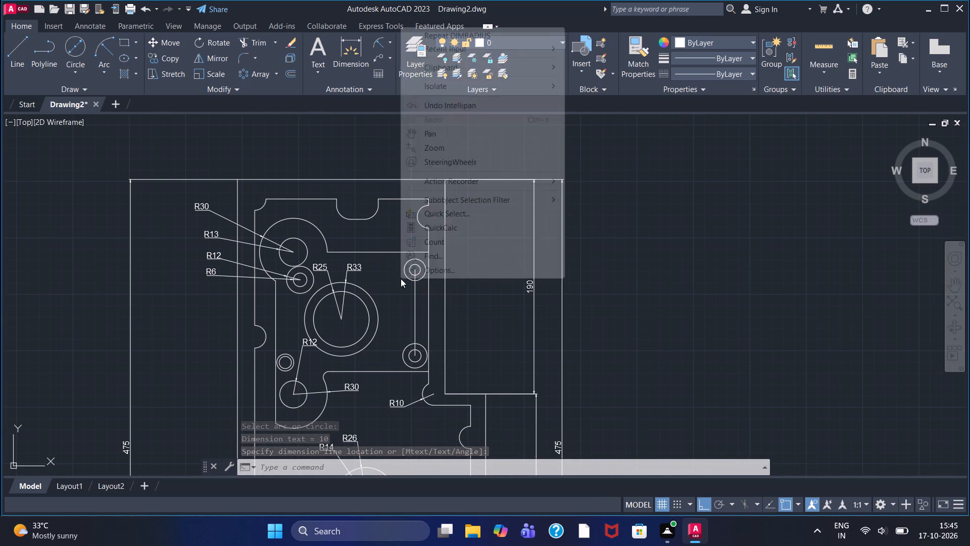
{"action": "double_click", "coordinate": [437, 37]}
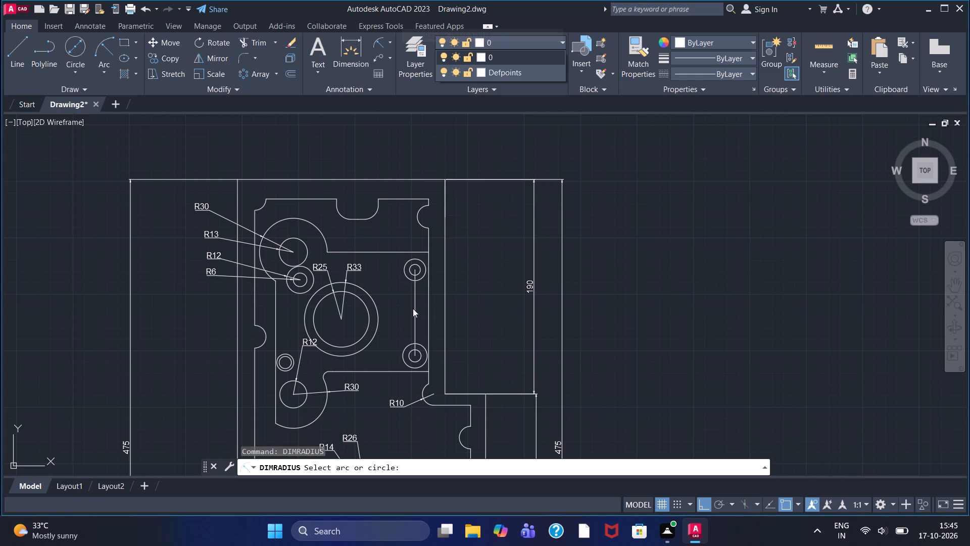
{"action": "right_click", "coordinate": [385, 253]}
Add radius dimensions to the outer and inner circles of the lower small boss near the upper section's right edge, placed outside that edge.
{"action": "right_click", "coordinate": [301, 155]}
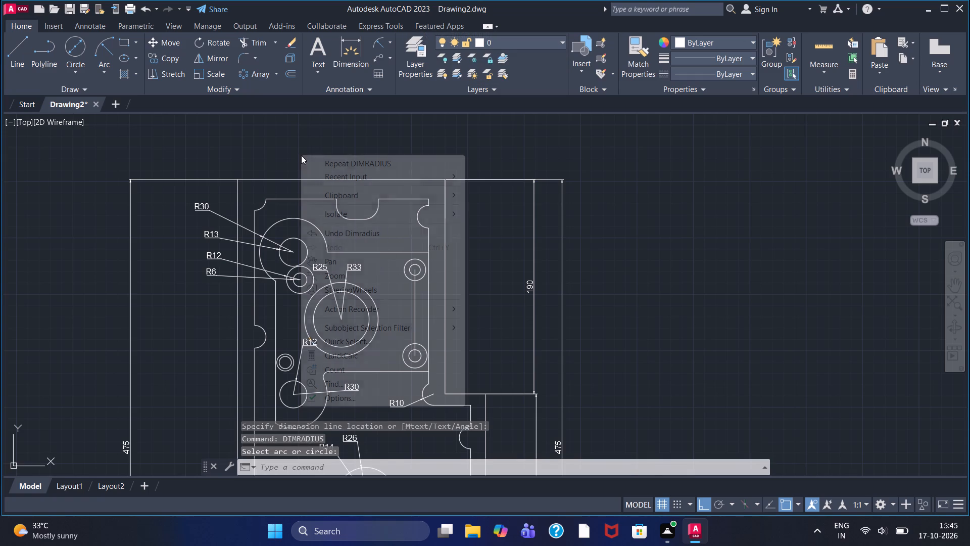
{"action": "double_click", "coordinate": [340, 164]}
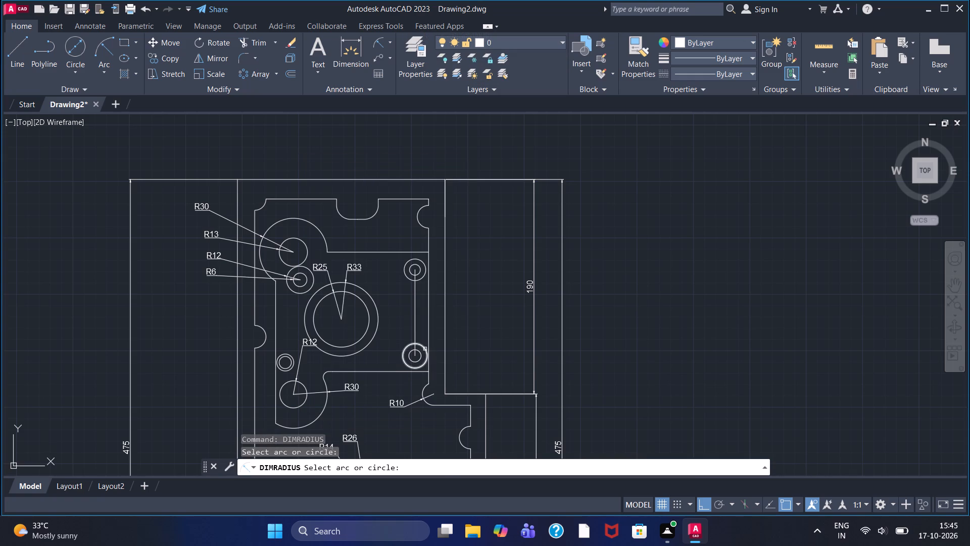
{"action": "left_click", "coordinate": [424, 348]}
{"action": "left_click", "coordinate": [470, 310]}
{"action": "right_click", "coordinate": [470, 310]}
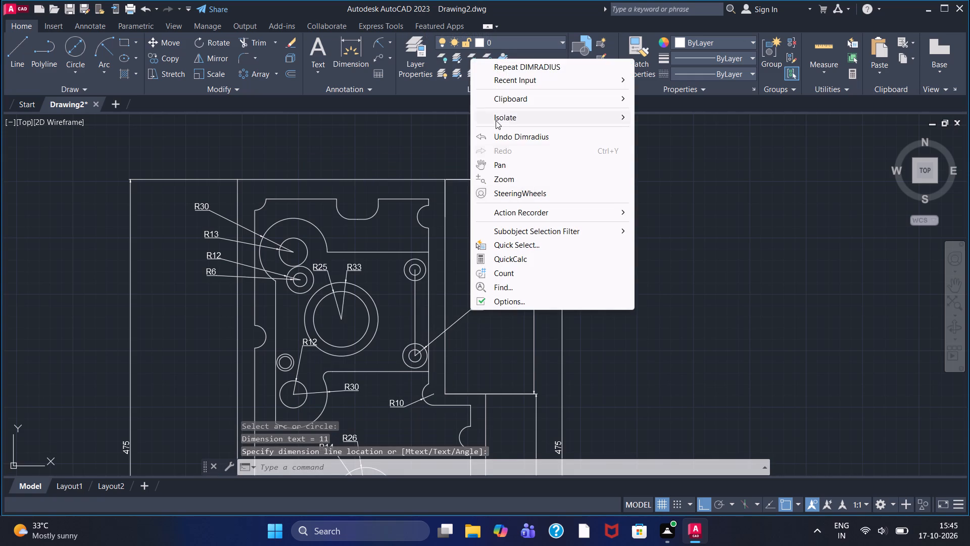
{"action": "left_click", "coordinate": [524, 66]}
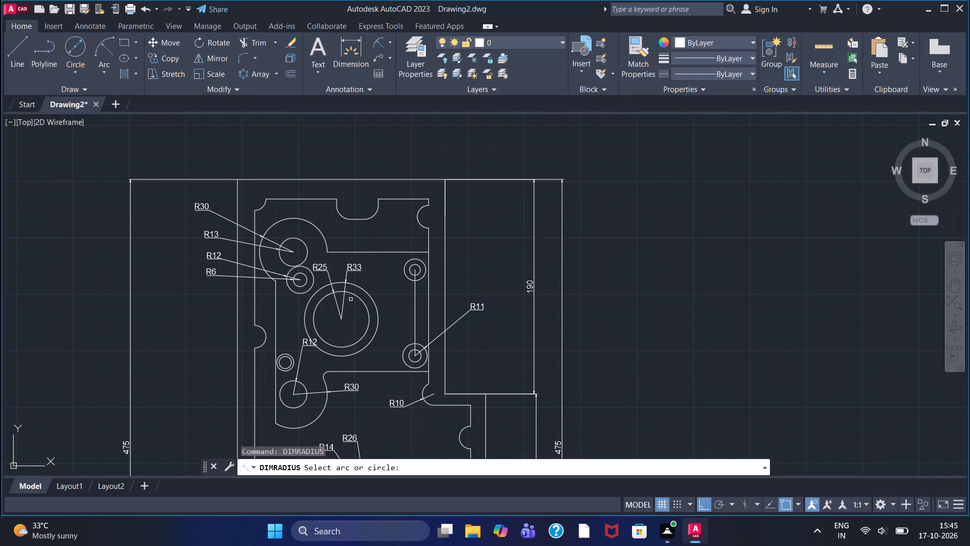
{"action": "left_click", "coordinate": [411, 354]}
{"action": "left_click", "coordinate": [454, 303]}
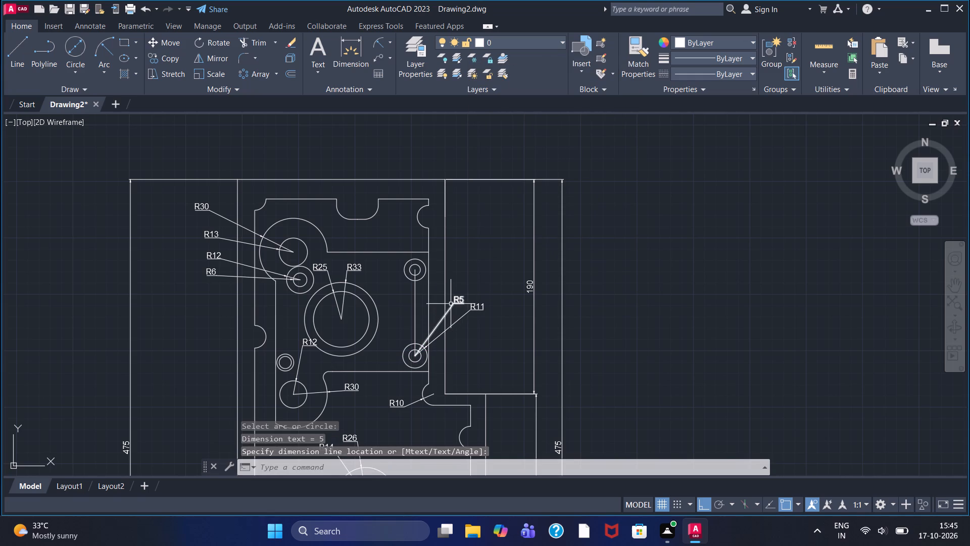
Add a vertical linear dimension from the inner outline's right step corner to the centre of the highest notch below it, placed outside the plate.
{"action": "scroll", "coordinate": [451, 304], "scroll_direction": "down", "scroll_amount": 1}
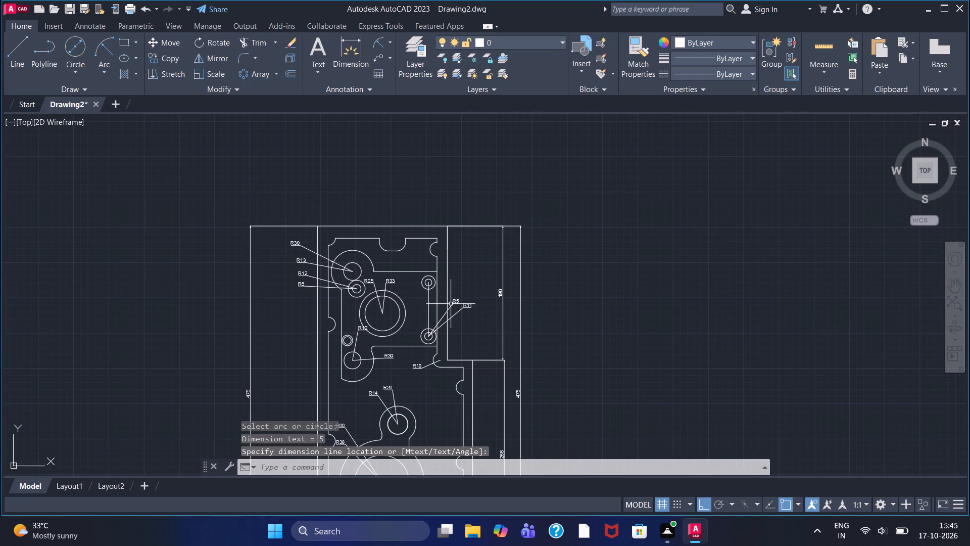
{"action": "scroll", "coordinate": [451, 304], "scroll_direction": "down", "scroll_amount": 1}
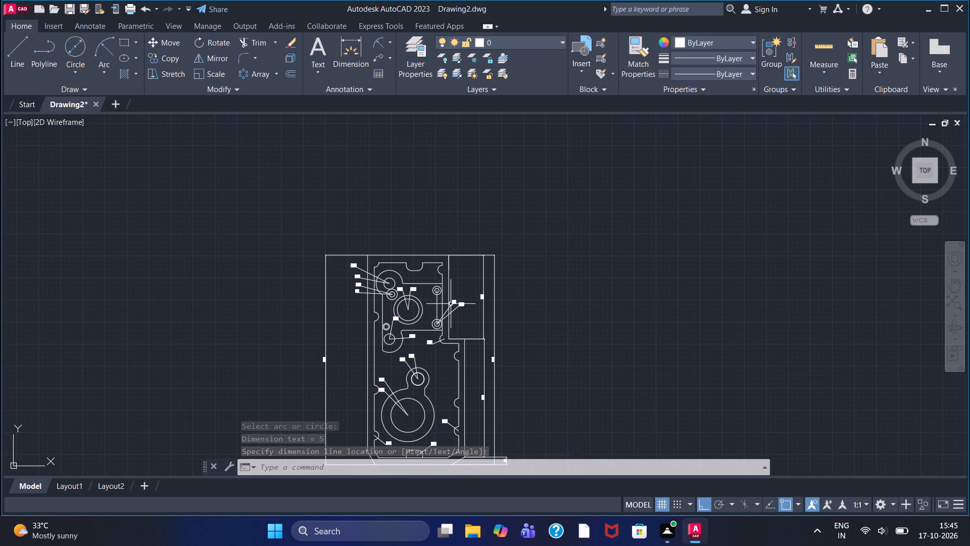
{"action": "scroll", "coordinate": [451, 304], "scroll_direction": "up", "scroll_amount": 2}
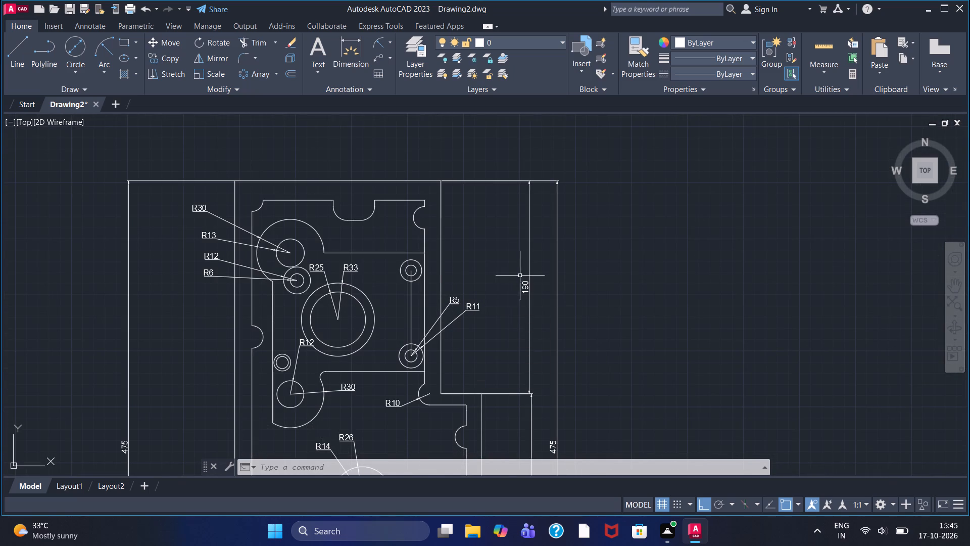
{"action": "middle_click_drag", "start_coordinate": [490, 271], "coordinate": [335, 248]}
{"action": "scroll", "coordinate": [336, 247], "scroll_direction": "down", "scroll_amount": 2}
{"action": "scroll", "coordinate": [335, 331], "scroll_direction": "up", "scroll_amount": 2}
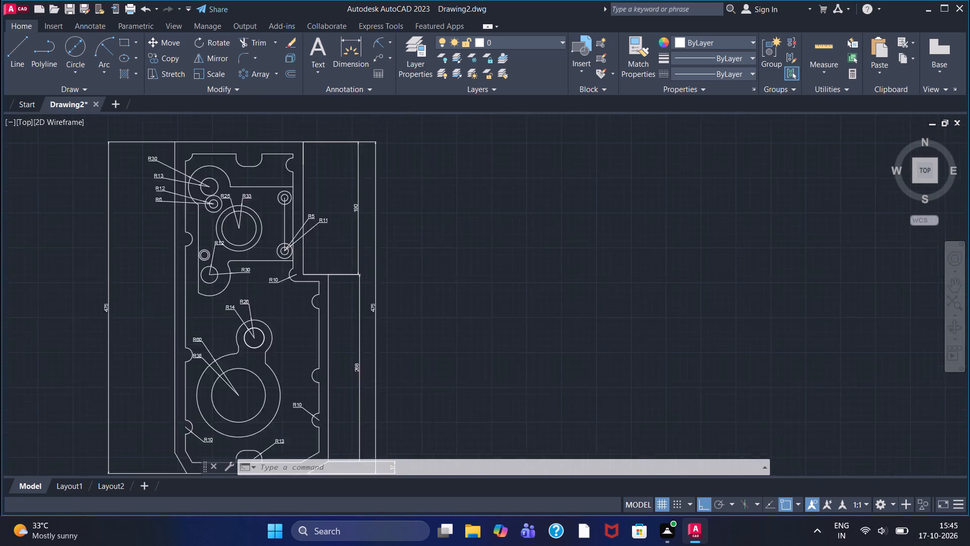
{"action": "middle_click_drag", "start_coordinate": [288, 354], "coordinate": [360, 235]}
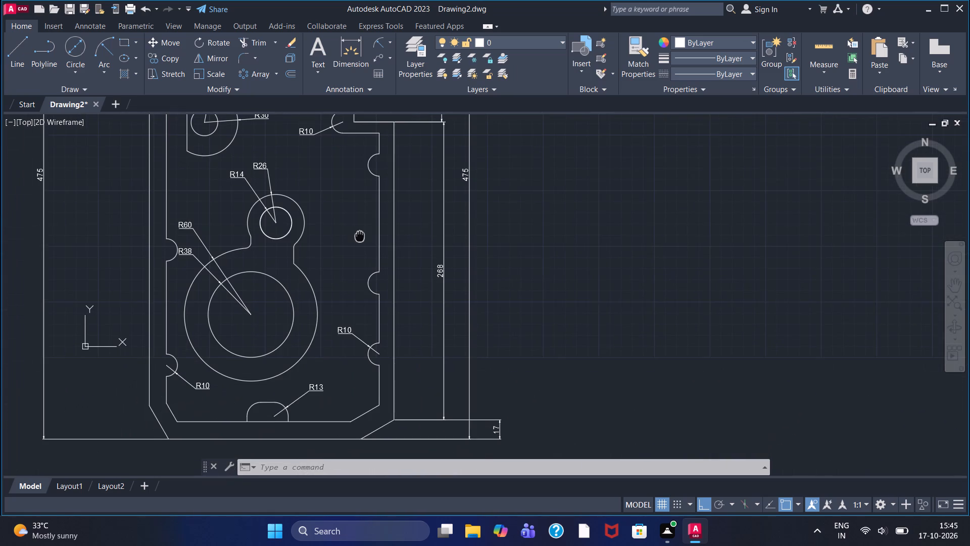
{"action": "middle_click_drag", "start_coordinate": [360, 235], "coordinate": [377, 310]}
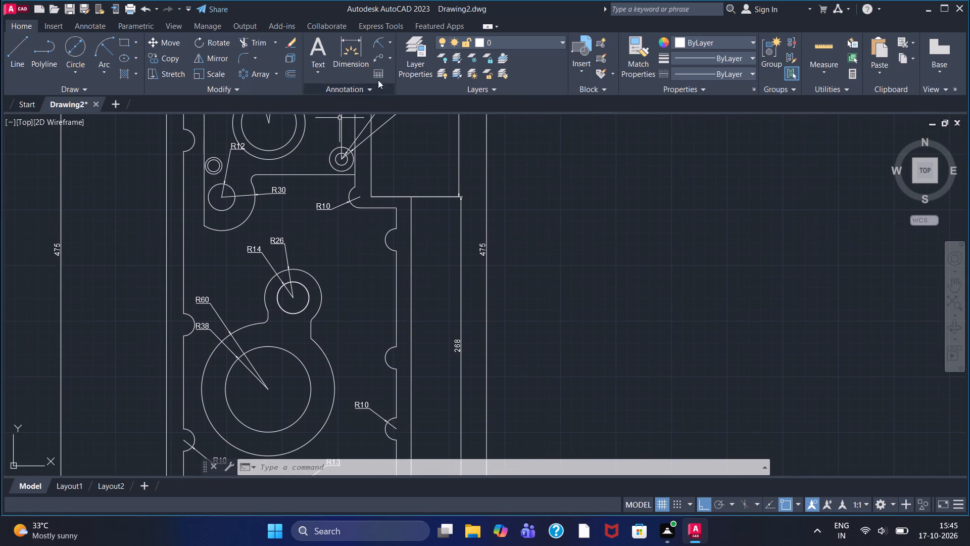
{"action": "left_click", "coordinate": [390, 44]}
{"action": "left_click", "coordinate": [397, 66]}
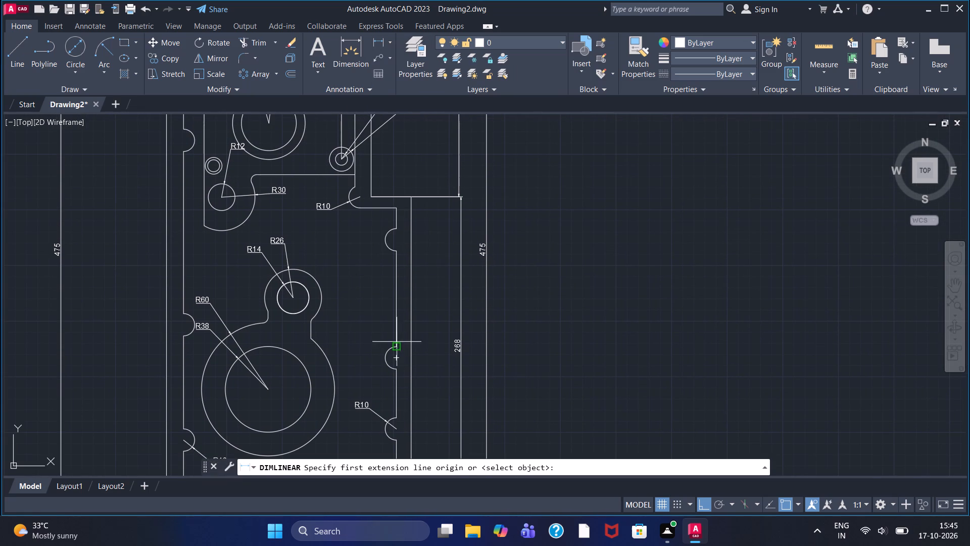
{"action": "left_click", "coordinate": [394, 206]}
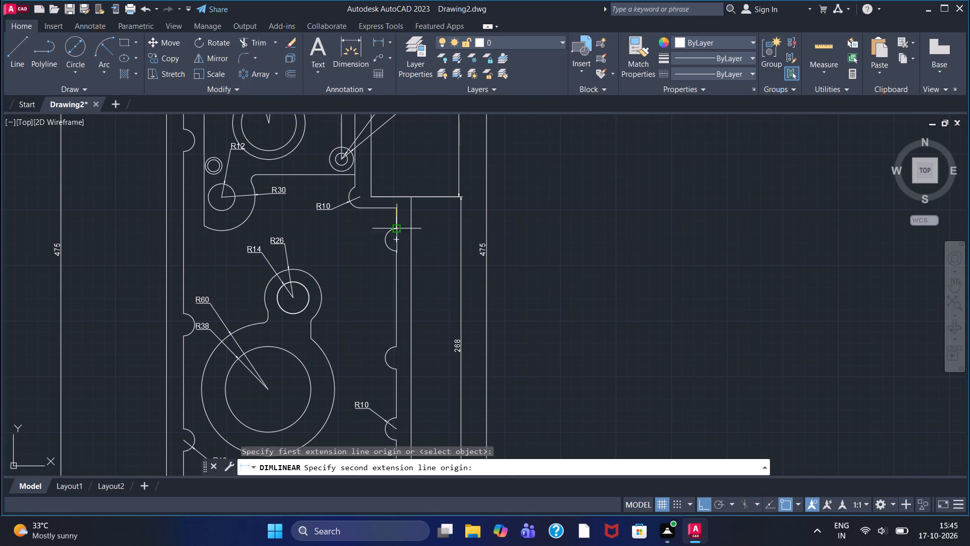
{"action": "left_click", "coordinate": [397, 237]}
{"action": "double_click", "coordinate": [442, 239]}
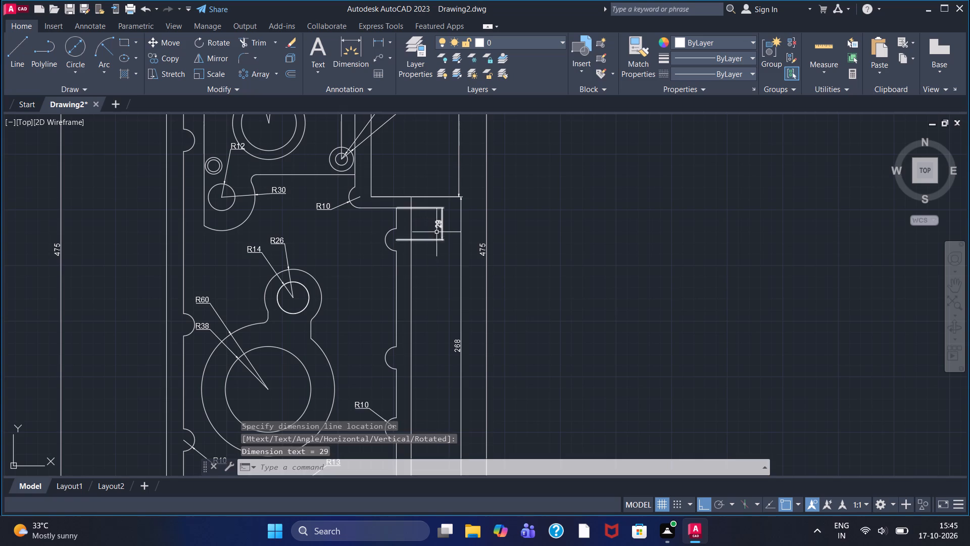
Add vertical linear dimensions between the centres of the three notches on the lower section's right edge, roughly in line with the step-corner dimension.
{"action": "right_click", "coordinate": [431, 281]}
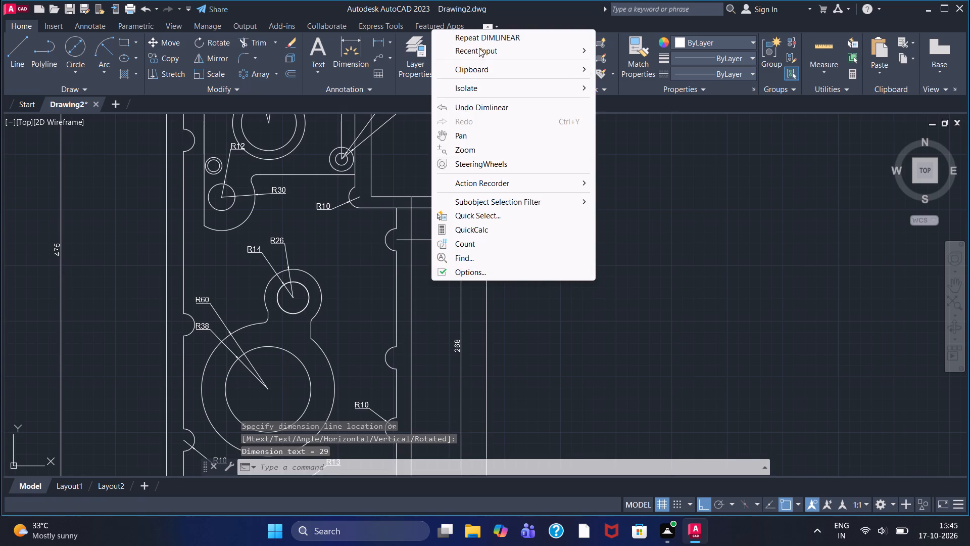
{"action": "left_click", "coordinate": [484, 33]}
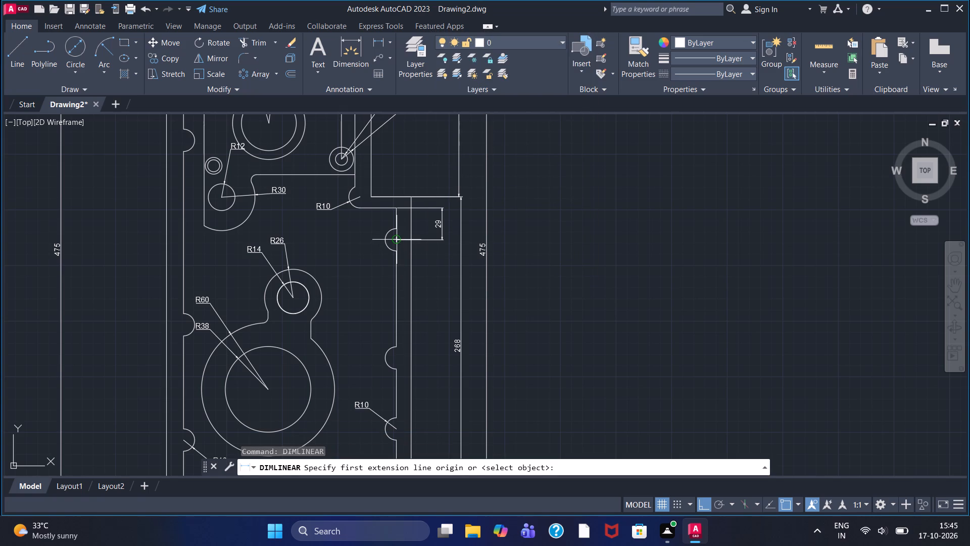
{"action": "left_click", "coordinate": [398, 240]}
{"action": "left_click", "coordinate": [395, 357]}
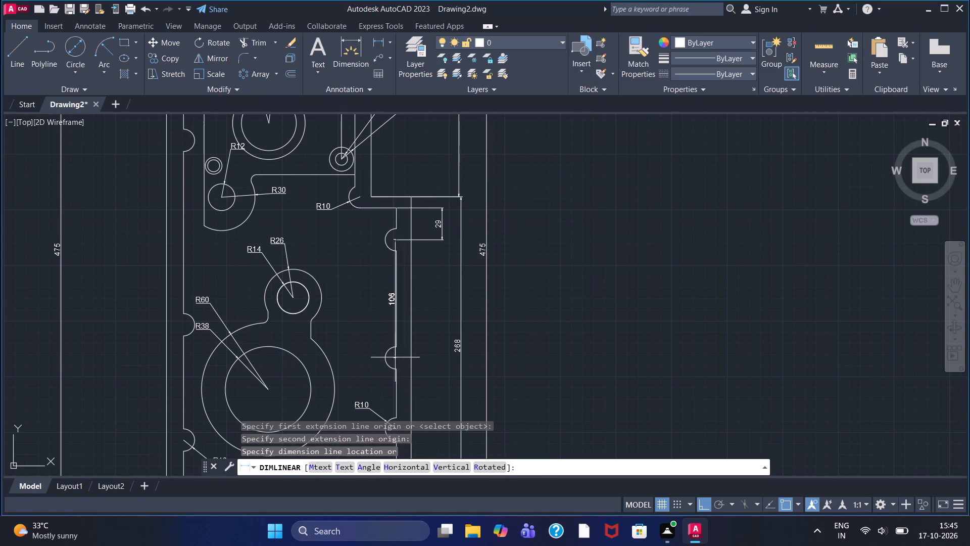
{"action": "left_click", "coordinate": [442, 354]}
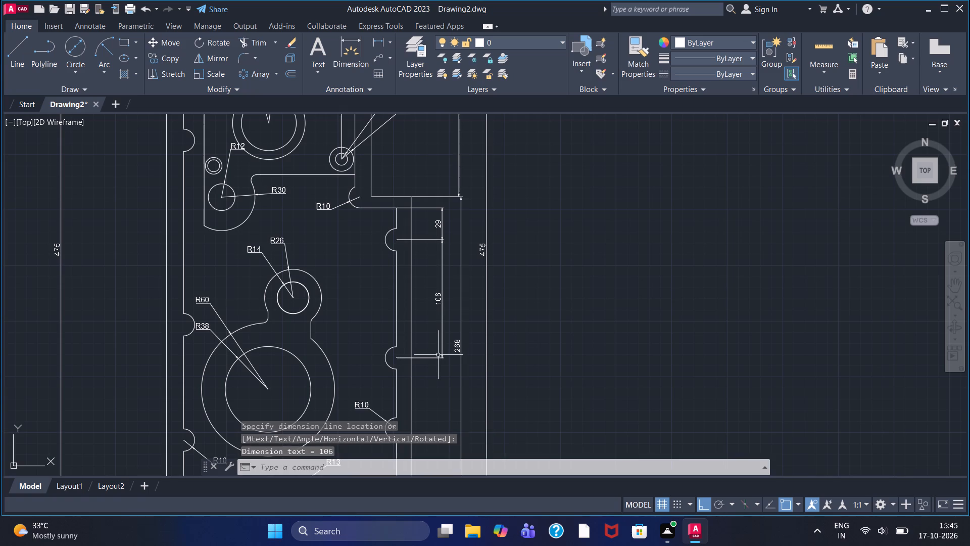
{"action": "right_click", "coordinate": [438, 355]}
{"action": "double_click", "coordinate": [484, 109]}
{"action": "middle_click_drag", "start_coordinate": [453, 291], "coordinate": [453, 282]}
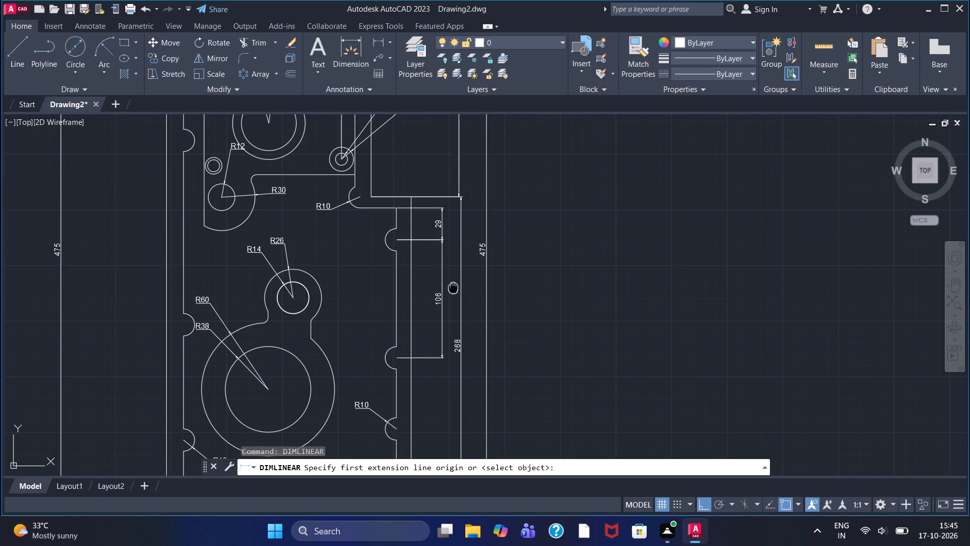
{"action": "middle_click_drag", "start_coordinate": [453, 282], "coordinate": [469, 146]}
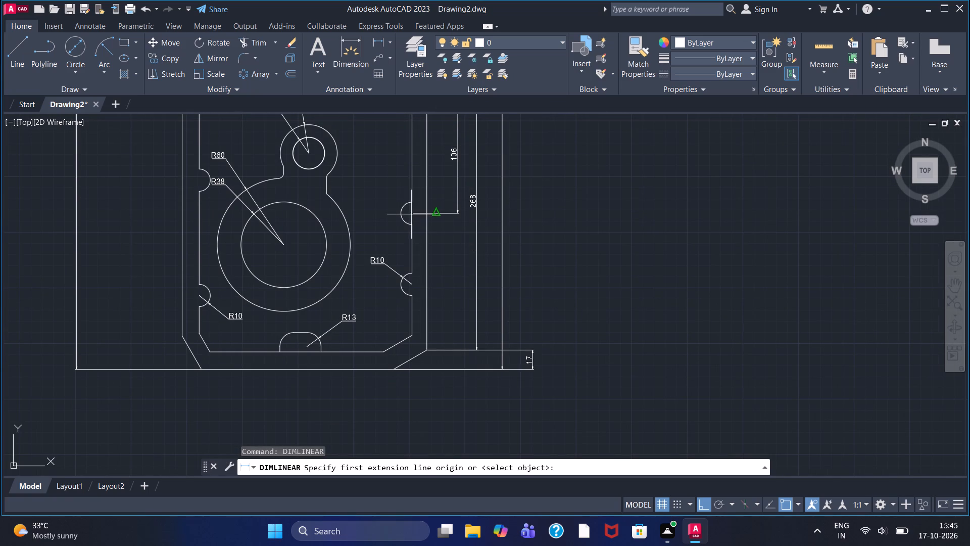
{"action": "left_click", "coordinate": [412, 215]}
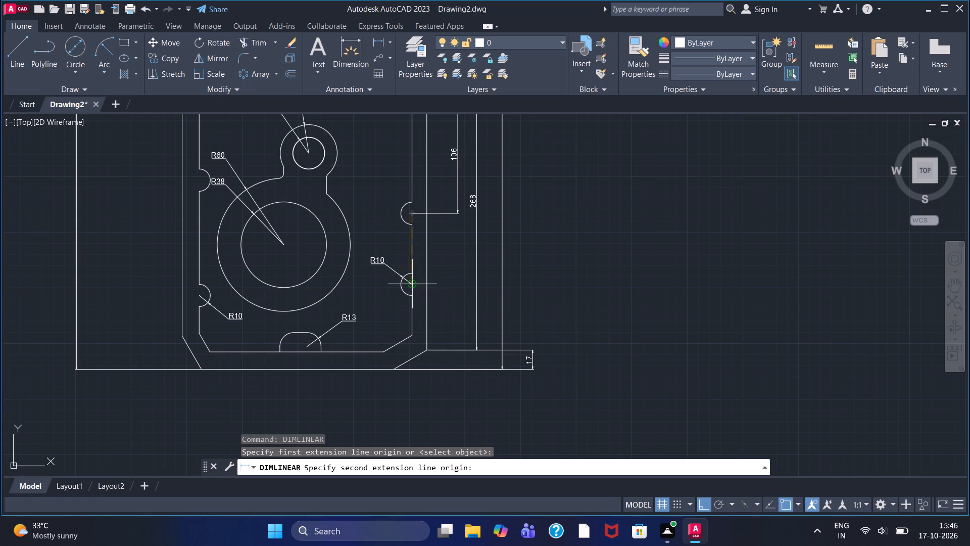
{"action": "left_click", "coordinate": [415, 286]}
{"action": "left_click", "coordinate": [456, 284]}
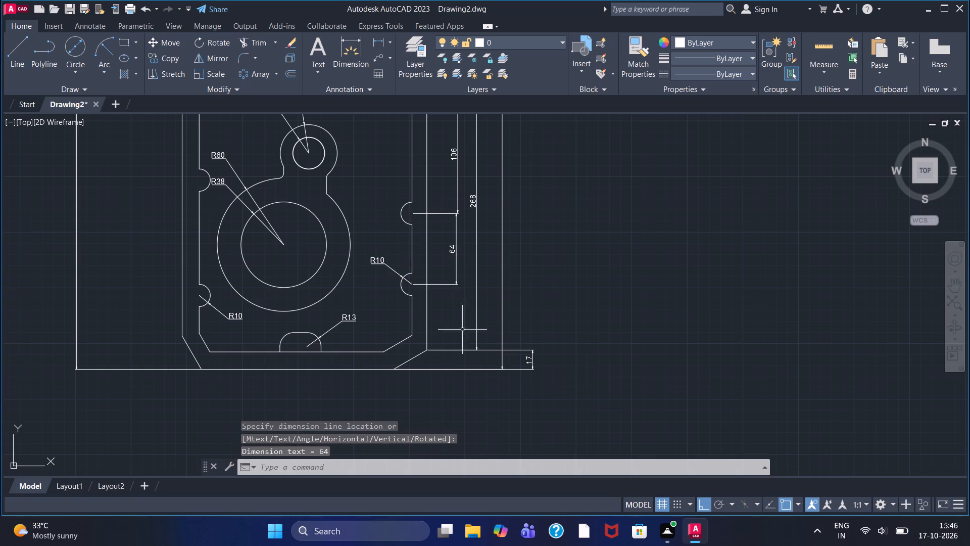
Add a horizontal linear dimension below the plate for its outer bottom edge, between the lower ends of the two corner chamfers.
{"action": "middle_click_drag", "start_coordinate": [315, 255], "coordinate": [378, 388]}
{"action": "scroll", "coordinate": [381, 365], "scroll_direction": "down", "scroll_amount": 1}
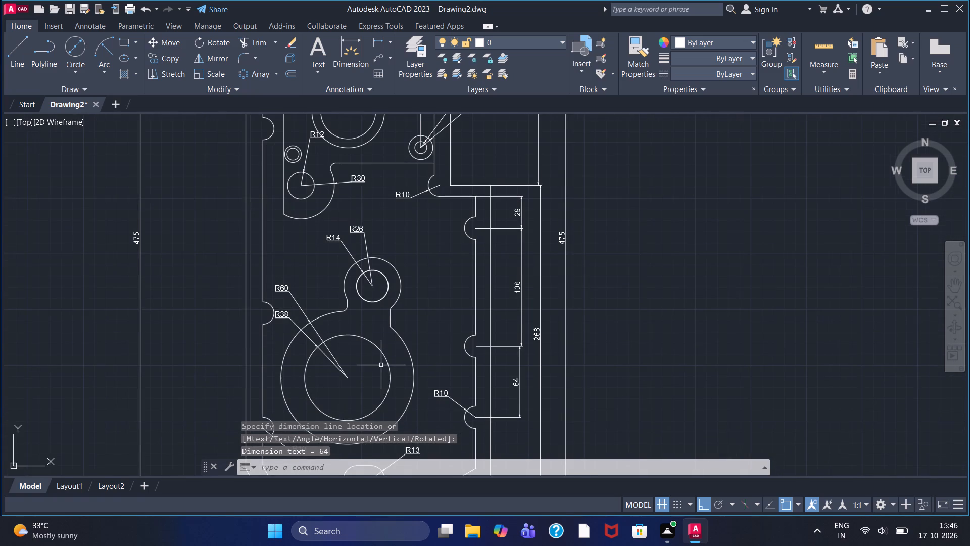
{"action": "scroll", "coordinate": [381, 365], "scroll_direction": "down", "scroll_amount": 1}
{"action": "scroll", "coordinate": [381, 359], "scroll_direction": "up", "scroll_amount": 2}
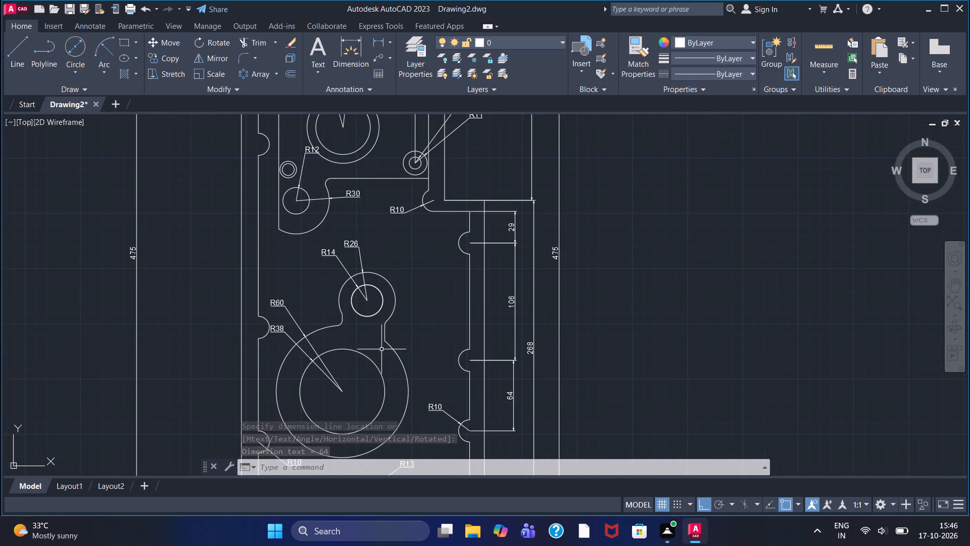
{"action": "middle_click_drag", "start_coordinate": [381, 349], "coordinate": [392, 225]}
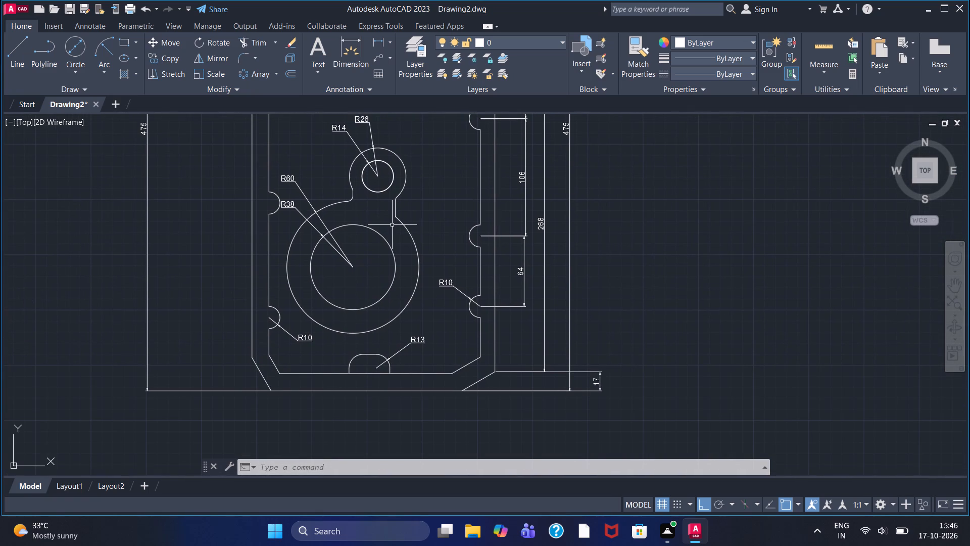
{"action": "left_click", "coordinate": [377, 40]}
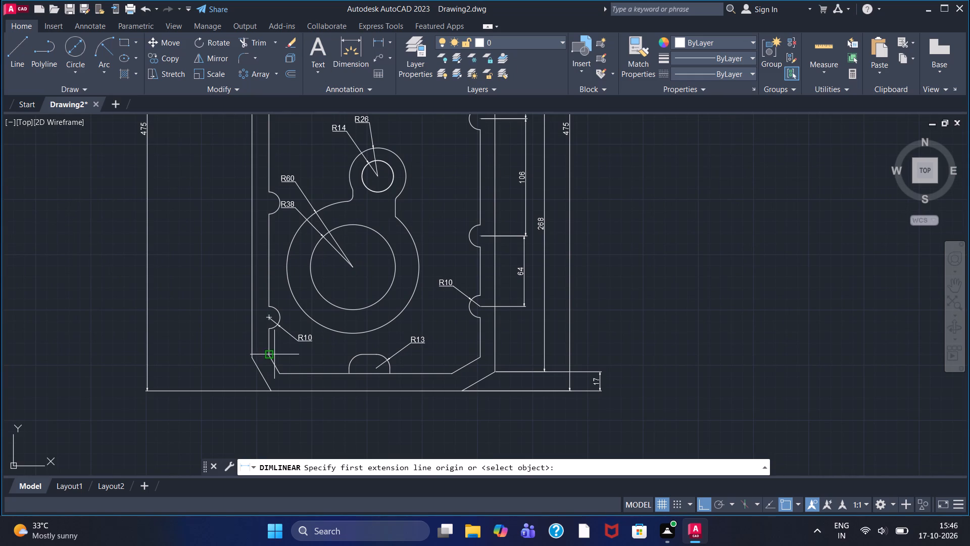
{"action": "left_click", "coordinate": [271, 386]}
{"action": "left_click", "coordinate": [468, 393]}
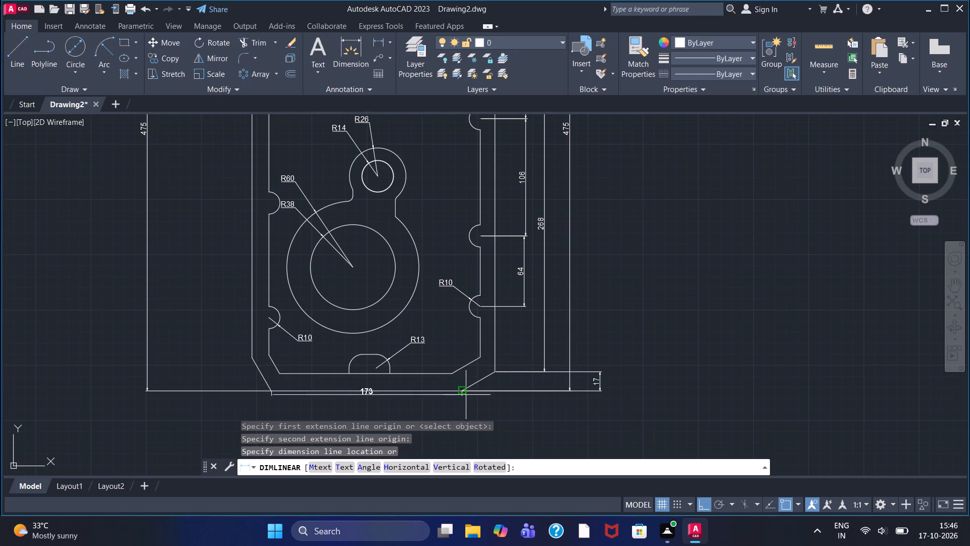
{"action": "left_click", "coordinate": [379, 432]}
Add a horizontal linear dimension for the lower section's full outer width between the chamfers' upper ends, placed below the bottom-edge dimension.
{"action": "middle_click_drag", "start_coordinate": [361, 418], "coordinate": [372, 296]}
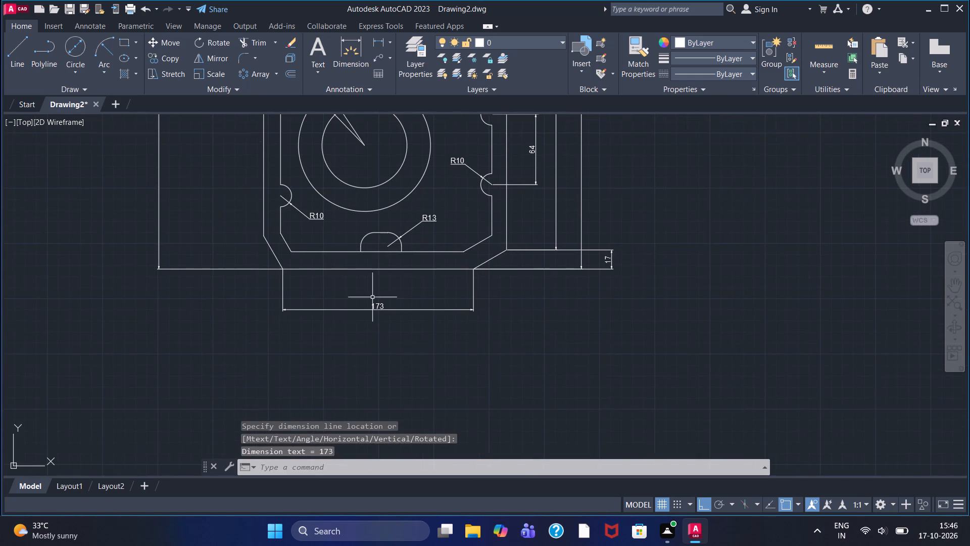
{"action": "left_click", "coordinate": [375, 43]}
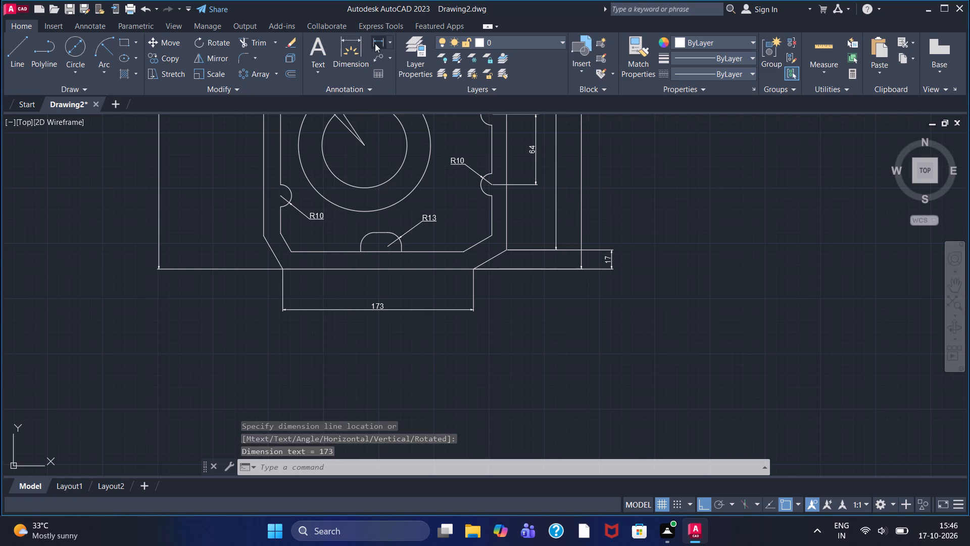
{"action": "left_click", "coordinate": [270, 235]}
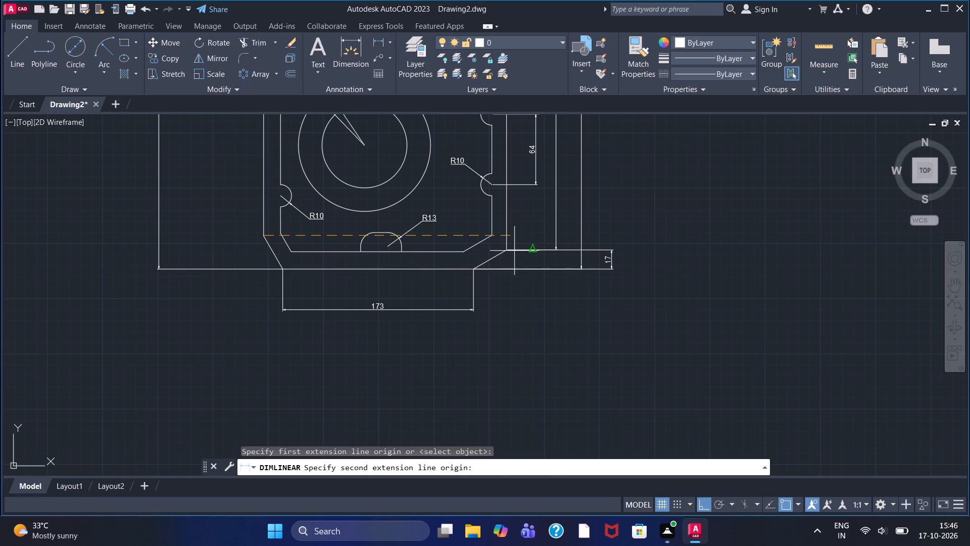
{"action": "left_click", "coordinate": [509, 248]}
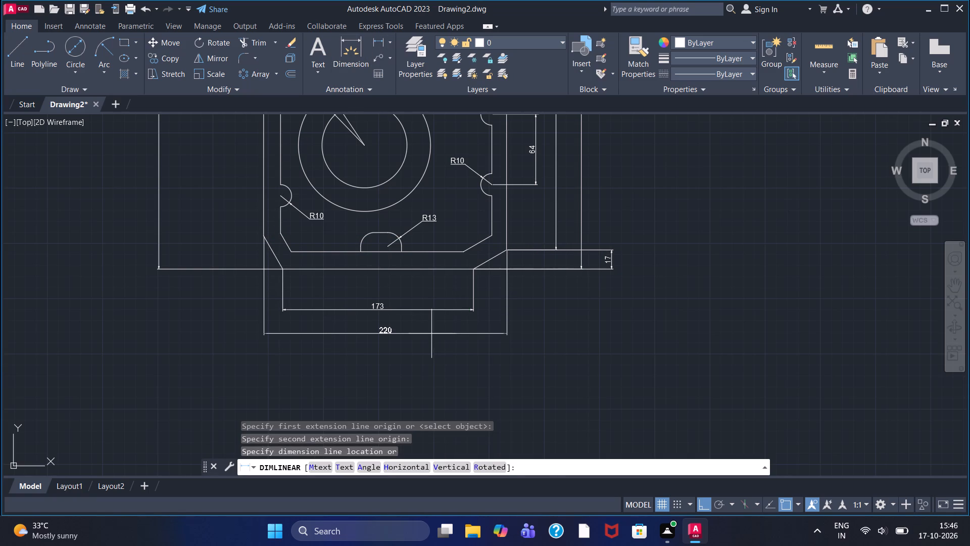
{"action": "left_click", "coordinate": [418, 338]}
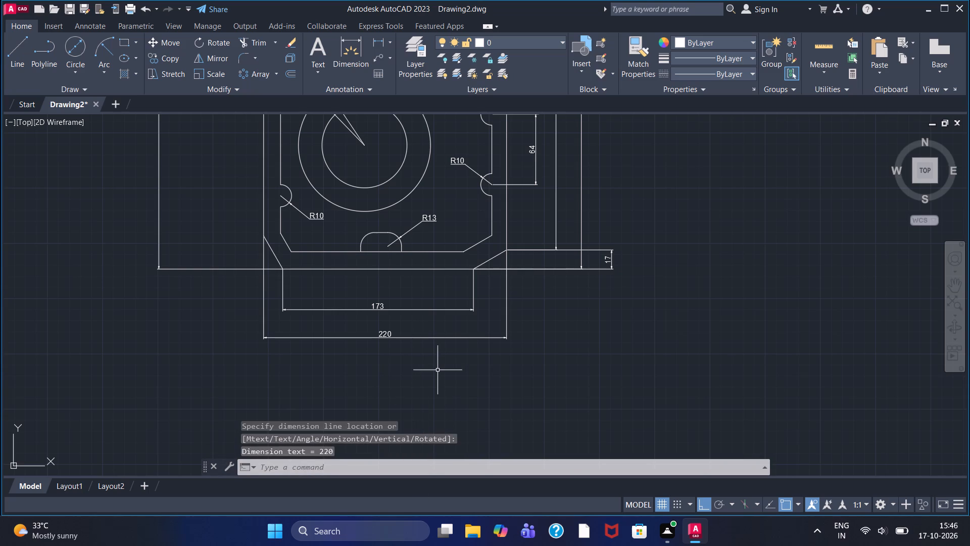
Review the whole cover plate drawing and check the placement and coverage of its dimensions.
{"action": "scroll", "coordinate": [438, 370], "scroll_direction": "down", "scroll_amount": 1}
{"action": "scroll", "coordinate": [438, 370], "scroll_direction": "up", "scroll_amount": 1}
{"action": "scroll", "coordinate": [438, 370], "scroll_direction": "down", "scroll_amount": 2}
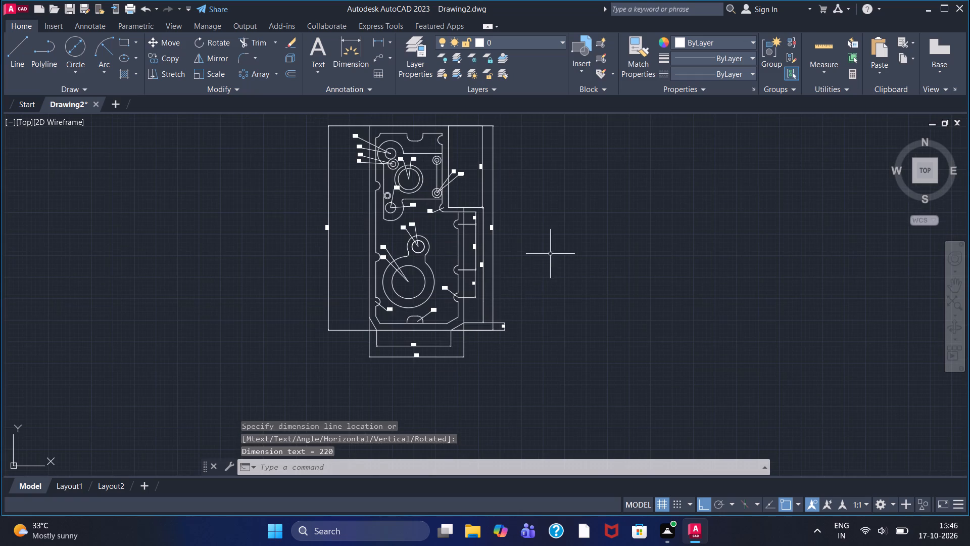
{"action": "middle_click_drag", "start_coordinate": [552, 252], "coordinate": [495, 283]}
{"action": "scroll", "coordinate": [330, 244], "scroll_direction": "up", "scroll_amount": 2}
{"action": "scroll", "coordinate": [330, 244], "scroll_direction": "down", "scroll_amount": 1}
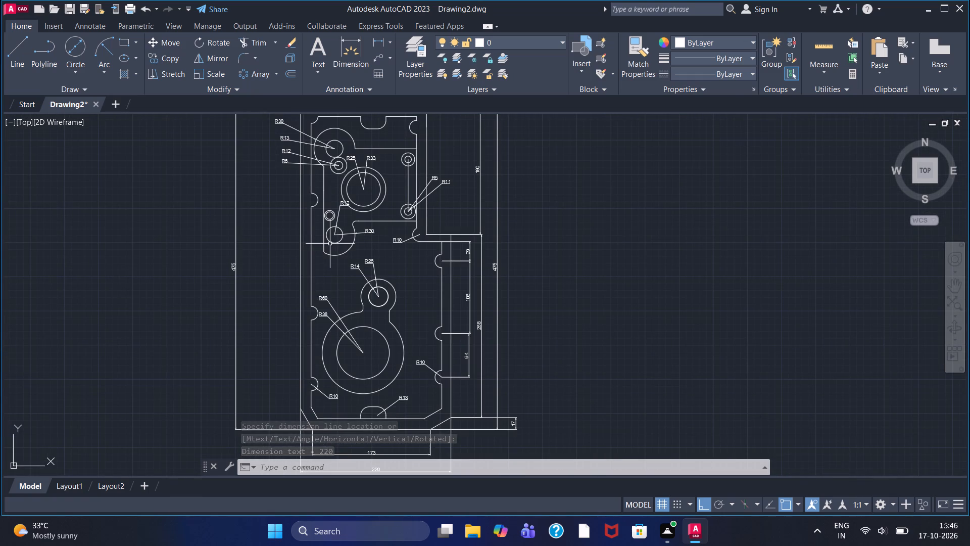
{"action": "scroll", "coordinate": [330, 244], "scroll_direction": "down", "scroll_amount": 1}
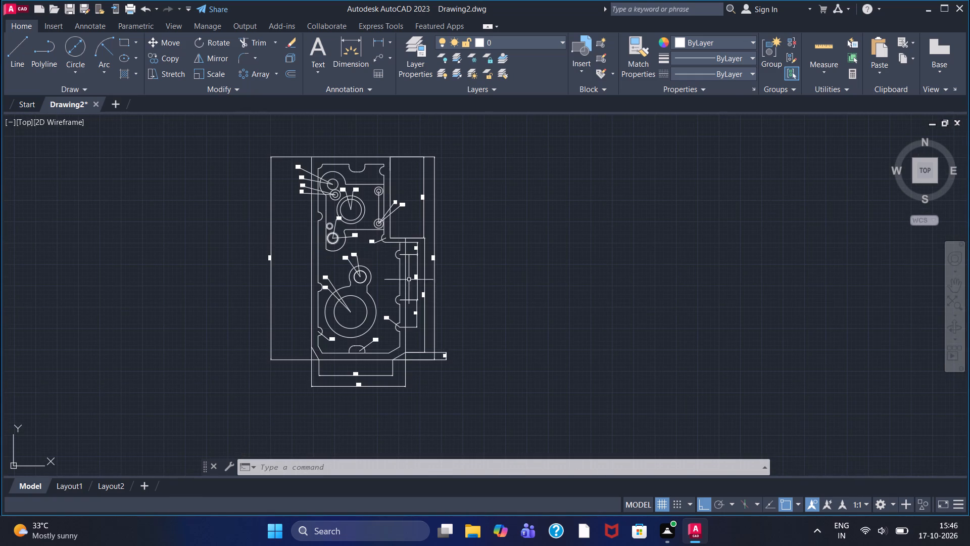
{"action": "scroll", "coordinate": [432, 281], "scroll_direction": "up", "scroll_amount": 2}
{"action": "scroll", "coordinate": [432, 281], "scroll_direction": "down", "scroll_amount": 2}
{"action": "middle_click_drag", "start_coordinate": [463, 289], "coordinate": [463, 265]}
{"action": "scroll", "coordinate": [462, 261], "scroll_direction": "up", "scroll_amount": 1}
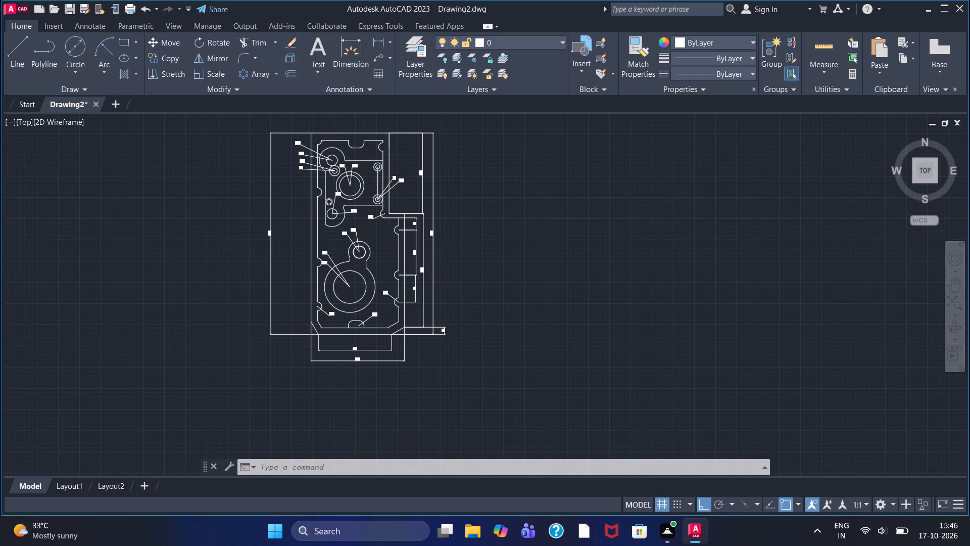
{"action": "scroll", "coordinate": [462, 261], "scroll_direction": "down", "scroll_amount": 1}
{"action": "scroll", "coordinate": [434, 243], "scroll_direction": "up", "scroll_amount": 1}
{"action": "scroll", "coordinate": [434, 243], "scroll_direction": "down", "scroll_amount": 1}
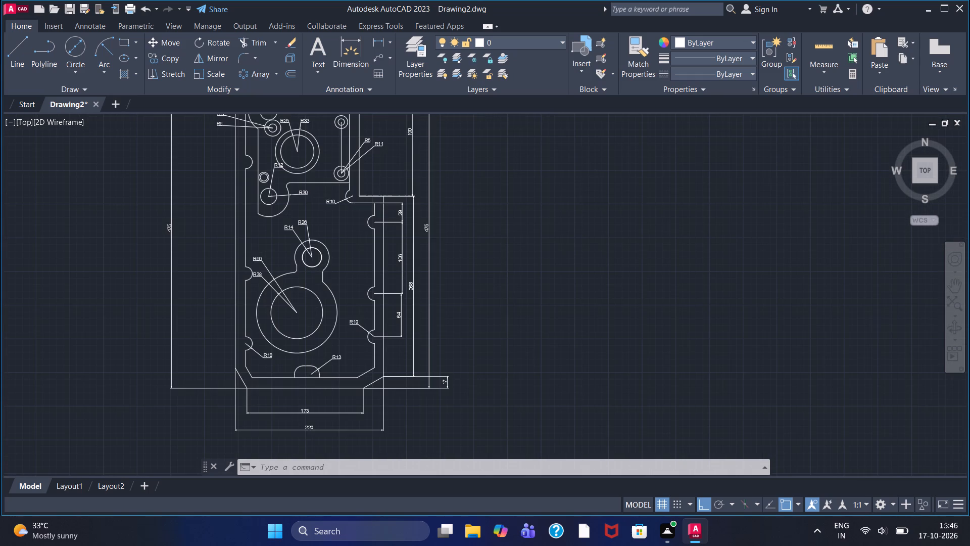
{"action": "scroll", "coordinate": [434, 243], "scroll_direction": "down", "scroll_amount": 1}
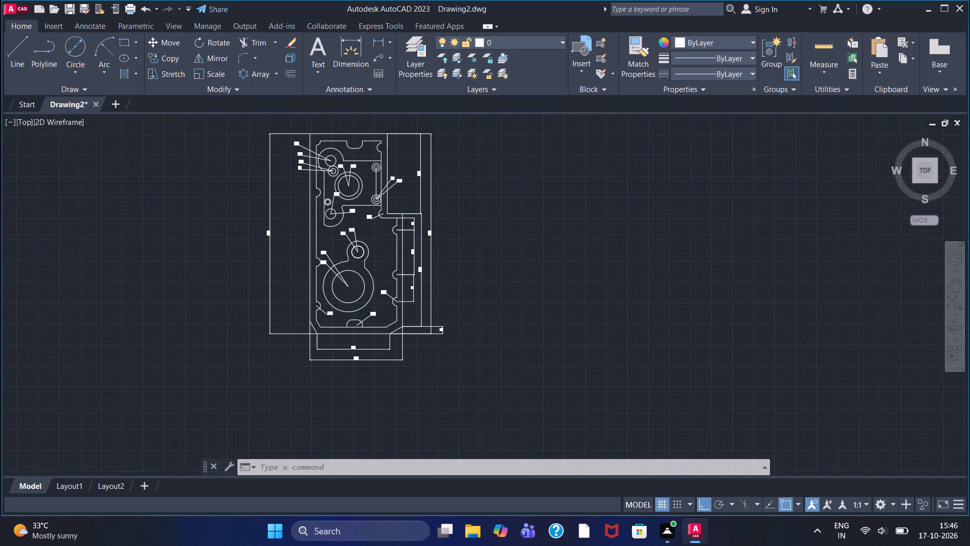
{"action": "scroll", "coordinate": [394, 214], "scroll_direction": "up", "scroll_amount": 2}
{"action": "scroll", "coordinate": [393, 224], "scroll_direction": "down", "scroll_amount": 1}
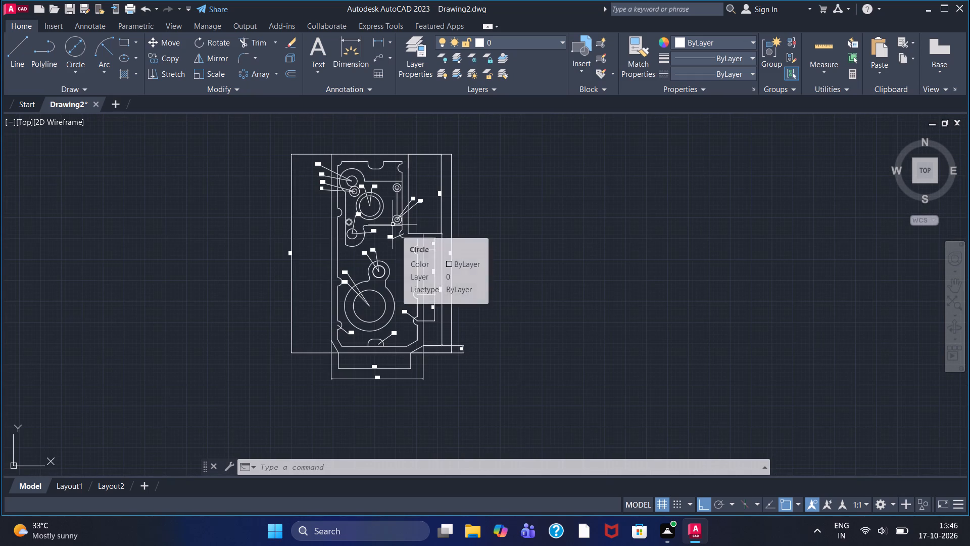
Save the drawing in the Documents folder as Gearbox Cover Plate.dwg.
{"action": "key", "text": "ctrl+s"}
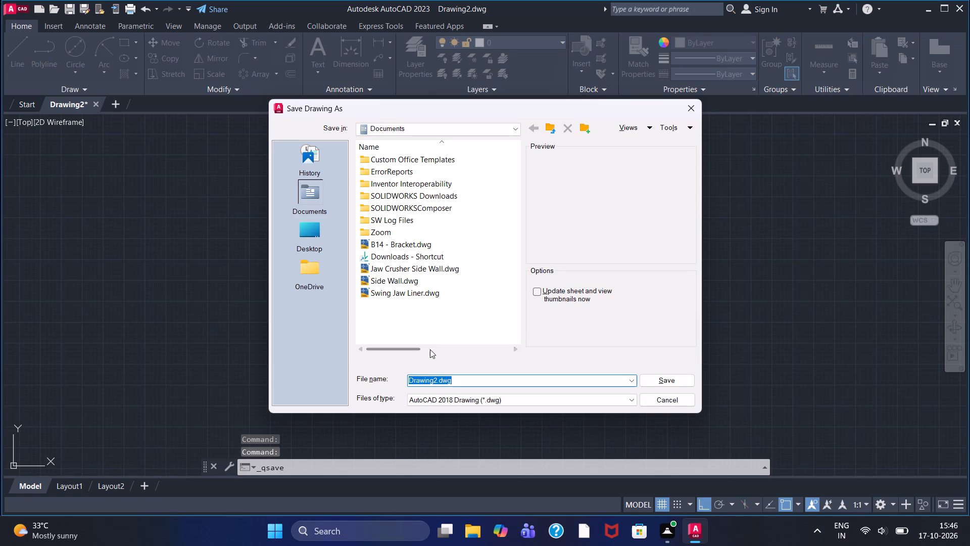
{"action": "double_click", "coordinate": [438, 376]}
{"action": "left_click_drag", "start_coordinate": [437, 380], "coordinate": [358, 377]}
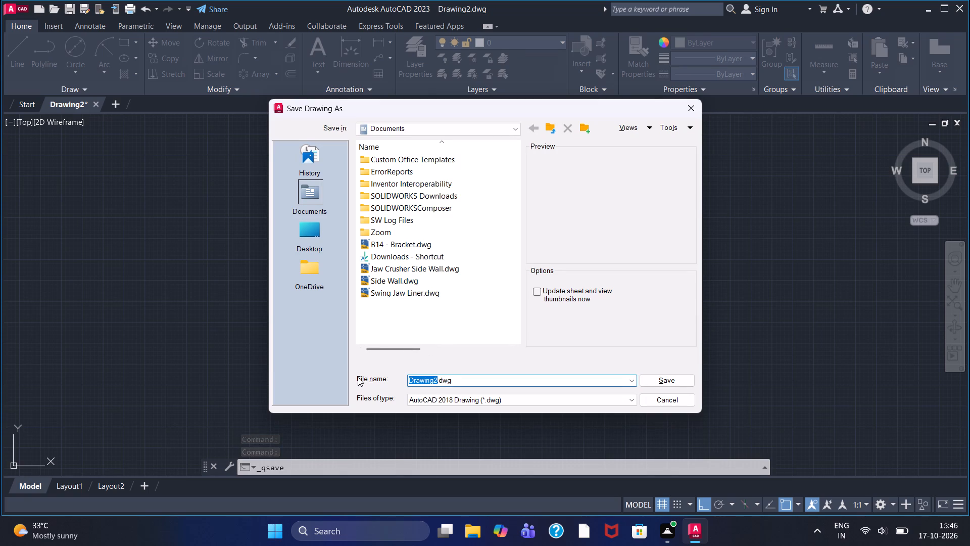
{"action": "key", "text": "BackSpace"}
{"action": "key", "text": "ctrl+v"}
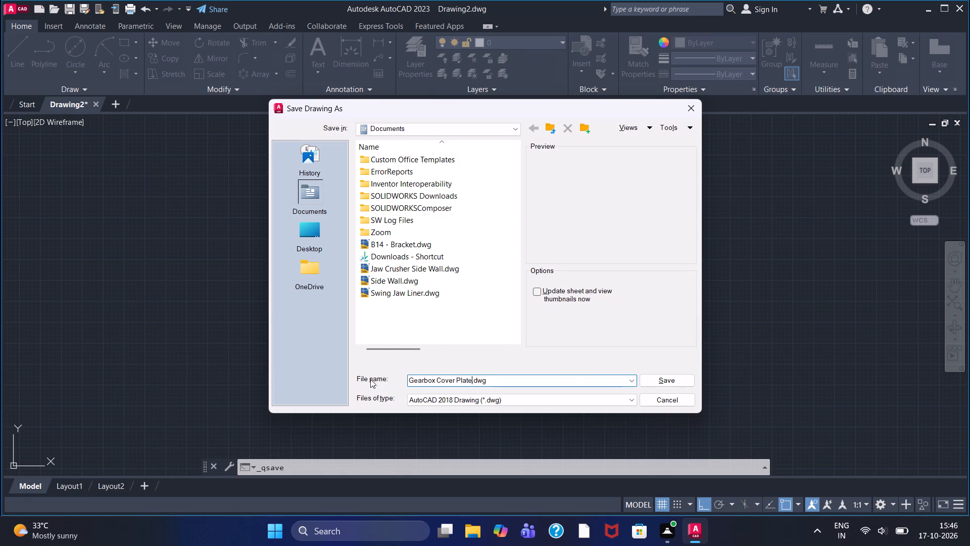
{"action": "double_click", "coordinate": [669, 383]}
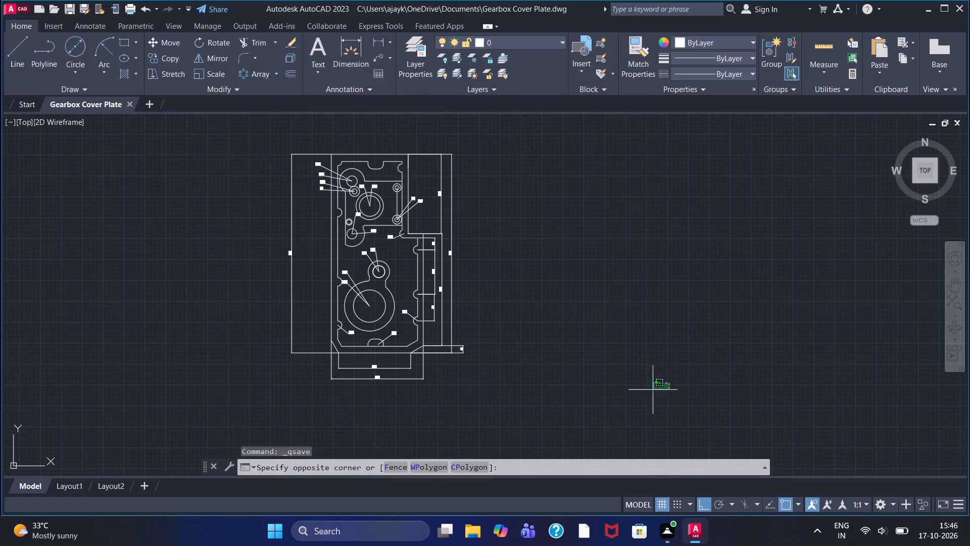
{"action": "double_click", "coordinate": [551, 371]}
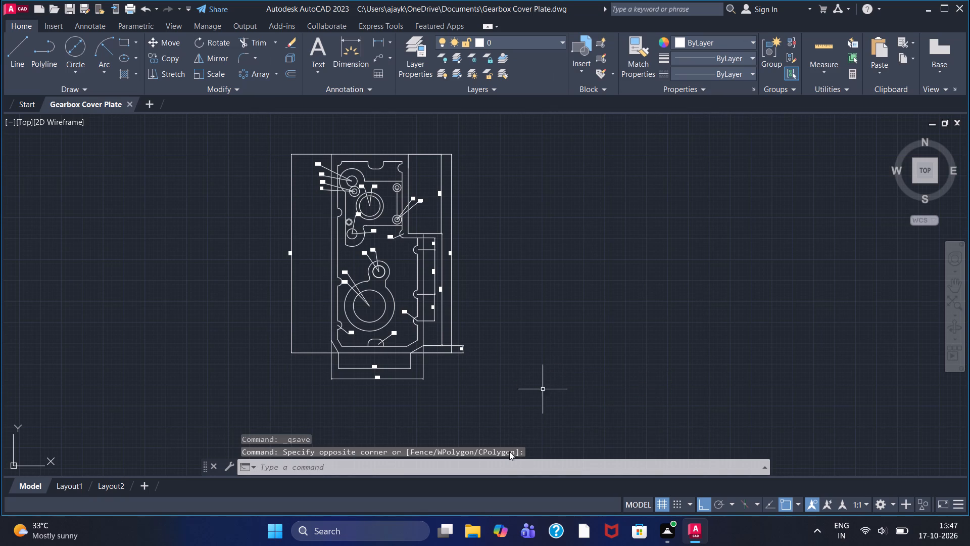